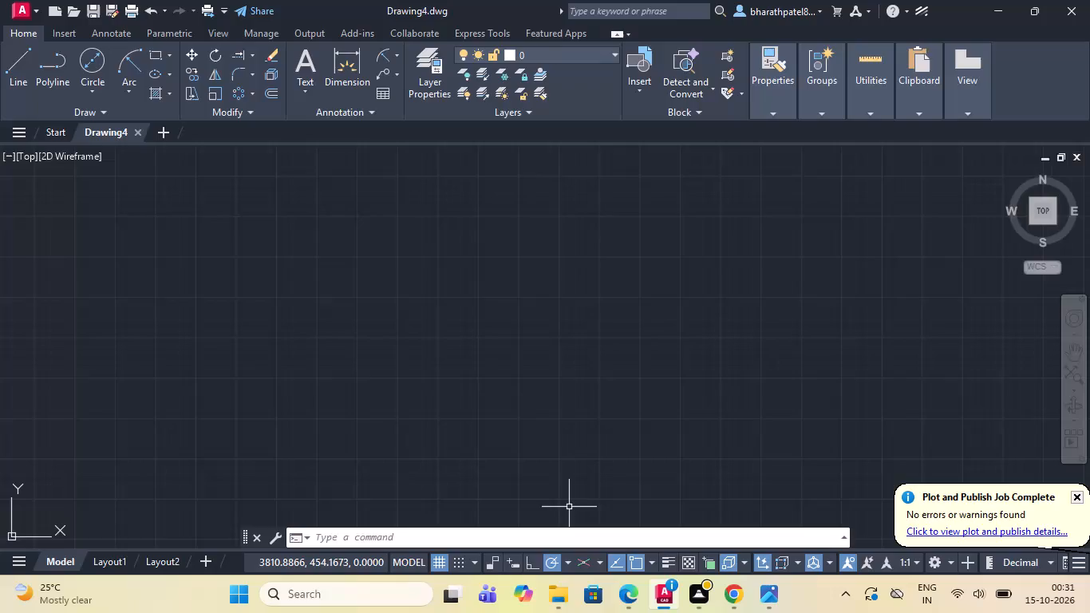
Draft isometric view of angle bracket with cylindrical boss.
Turn on command log file recording for the drawing with LOGFILEON.
left_click(413, 542)
type("log")
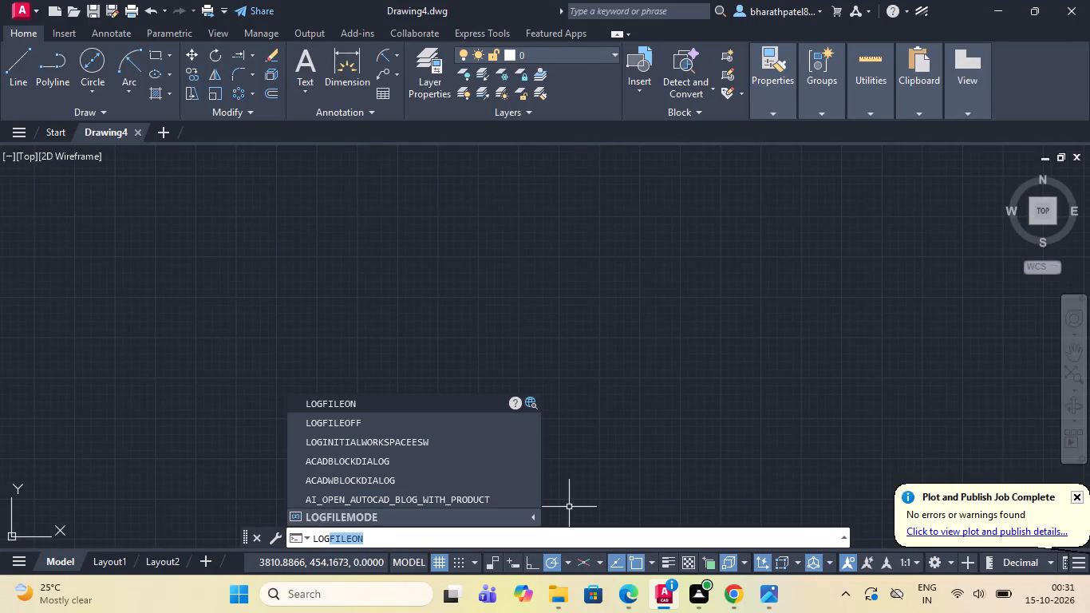
key("Return")
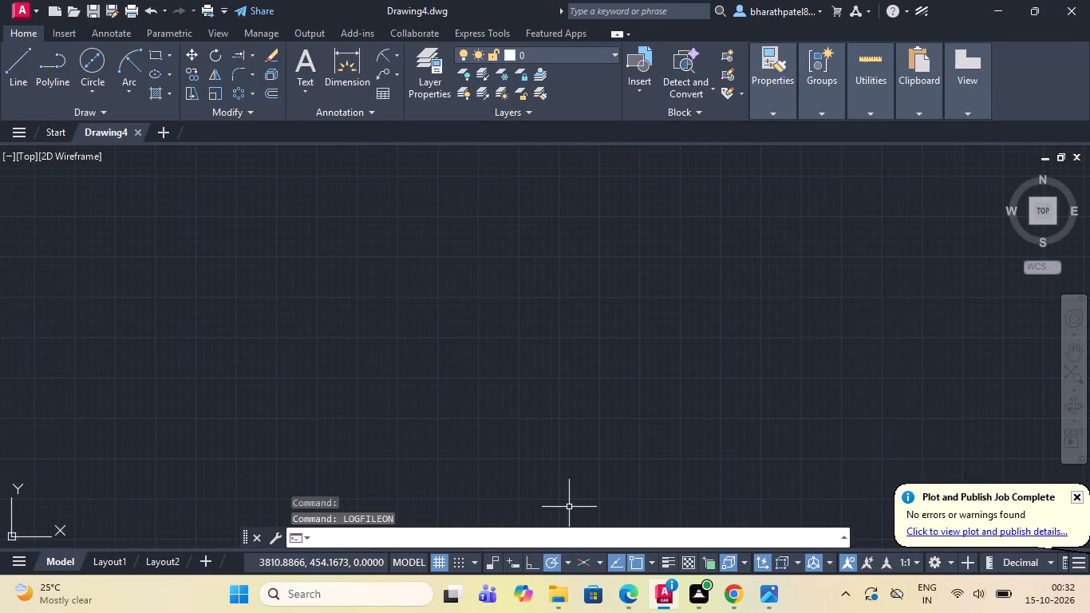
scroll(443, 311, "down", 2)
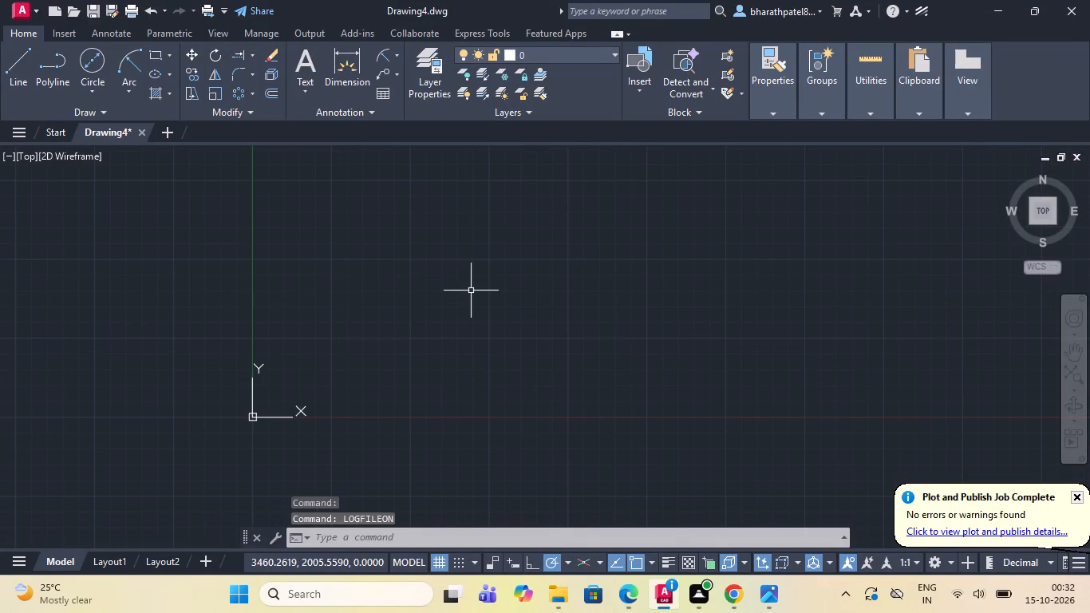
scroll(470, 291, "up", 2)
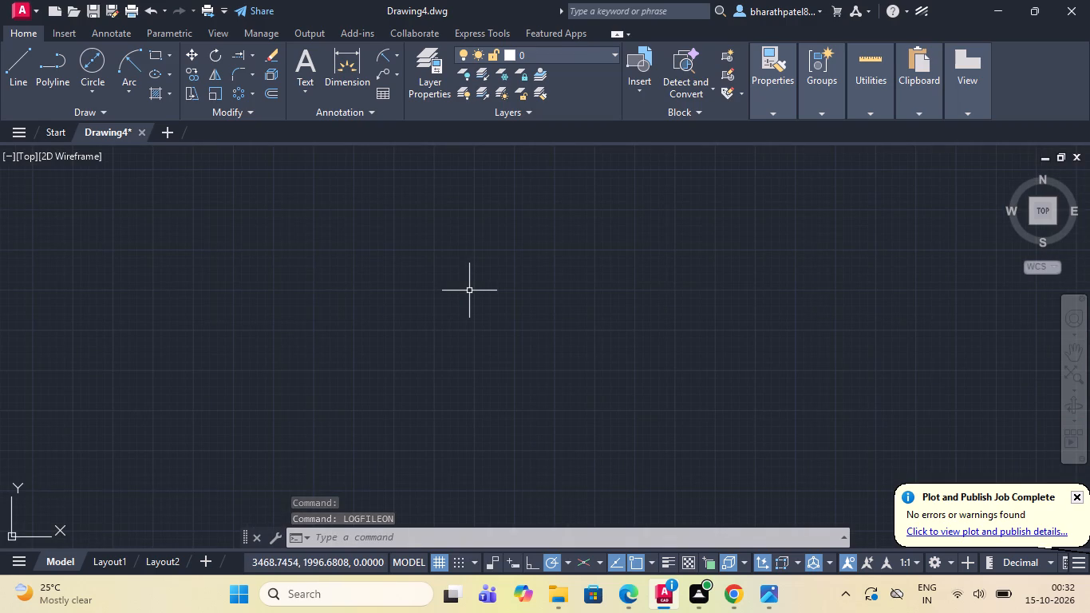
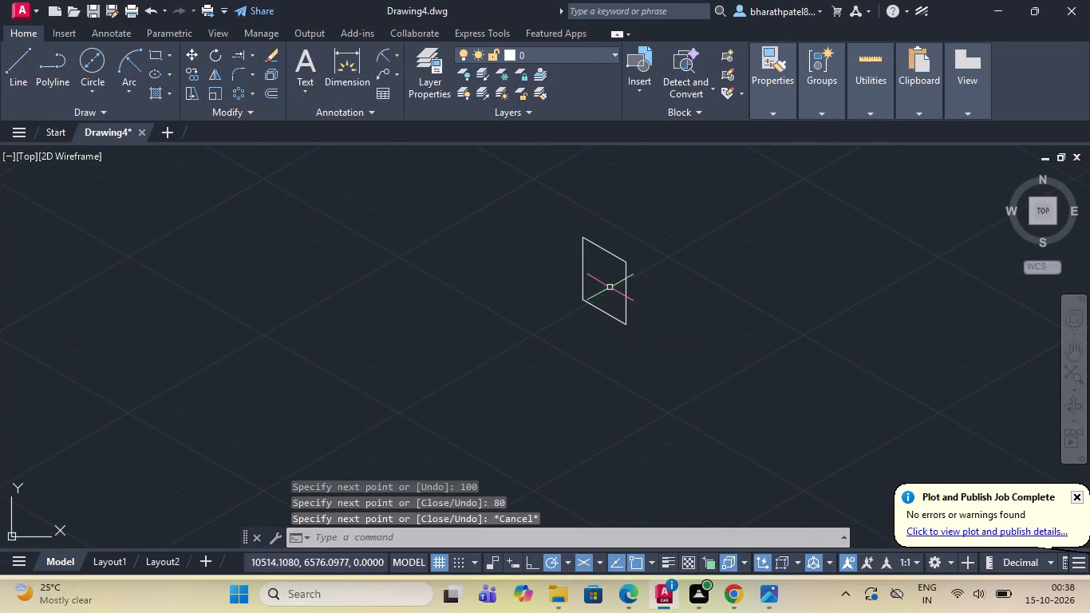
Draw a vertical centre line from the midpoint of the parallelogram's upper slanted edge to the midpoint of its lower edge.
scroll(571, 209, "up", 3)
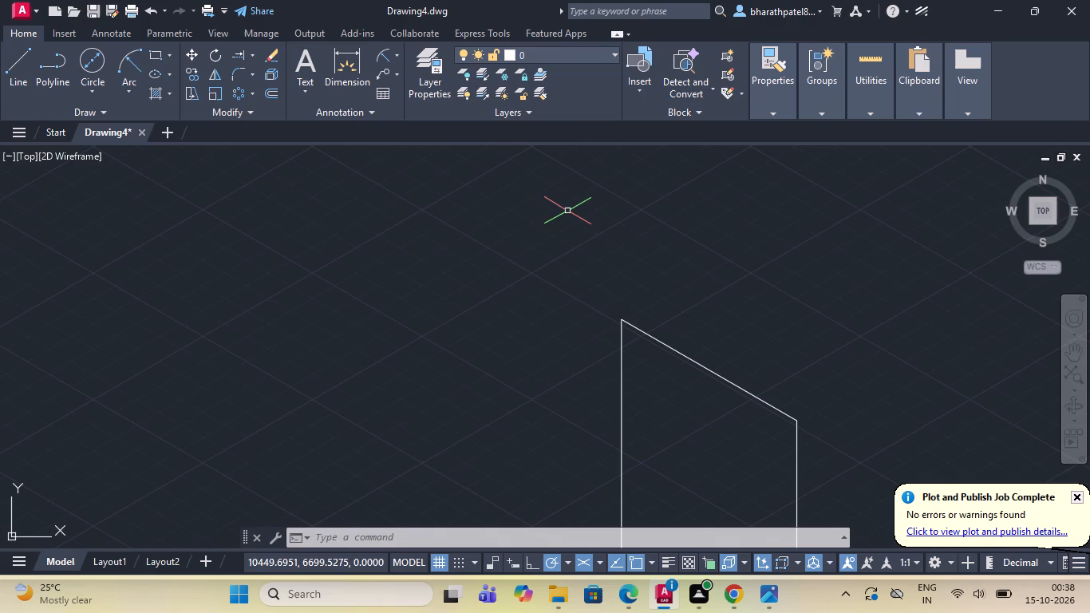
left_click(9, 63)
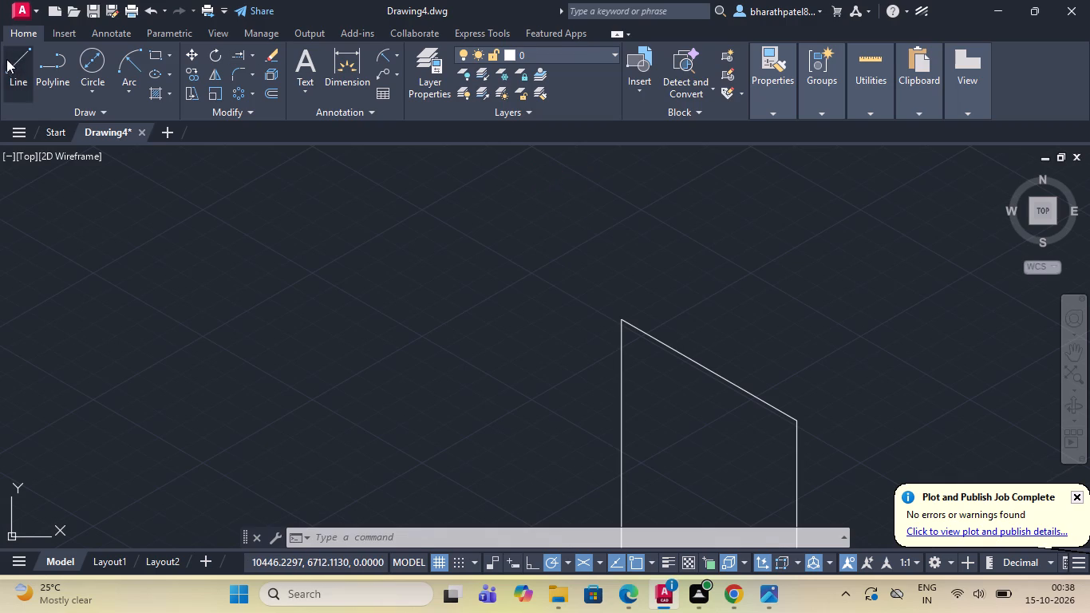
scroll(634, 348, "down", 3)
scroll(665, 355, "up", 3)
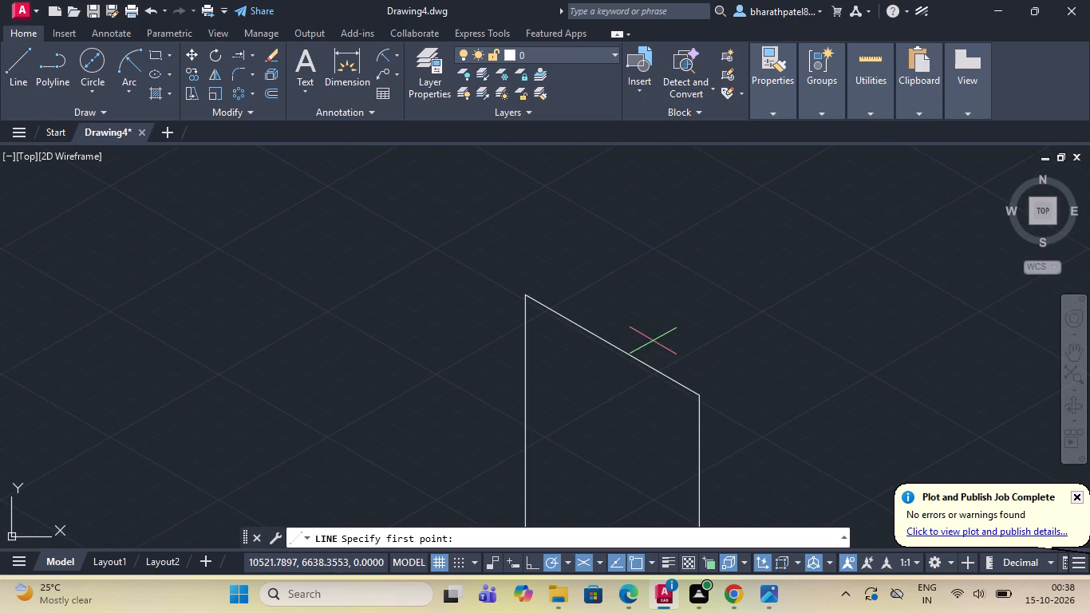
scroll(642, 386, "down", 2)
scroll(647, 406, "up", 3)
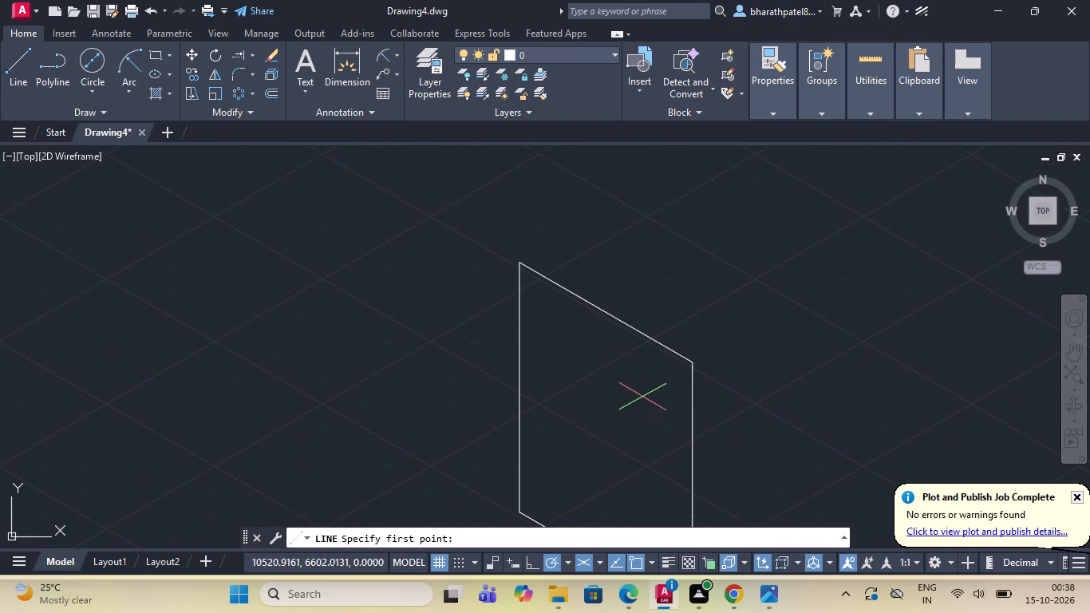
scroll(642, 396, "up", 3)
scroll(641, 396, "down", 3)
left_click(602, 311)
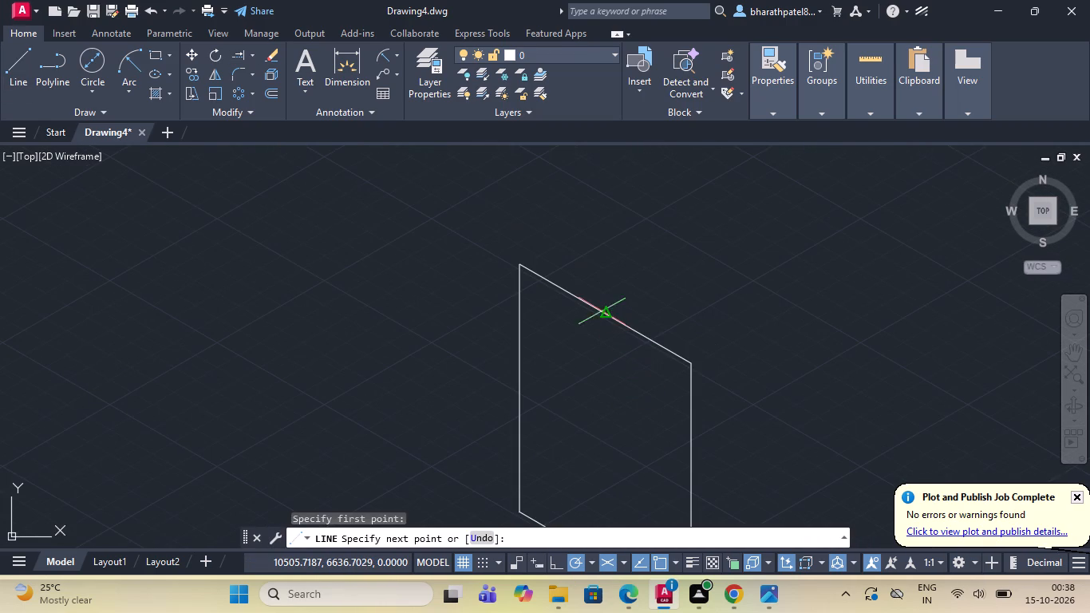
scroll(601, 311, "down", 3)
scroll(577, 394, "up", 3)
scroll(601, 367, "down", 2)
scroll(628, 339, "up", 2)
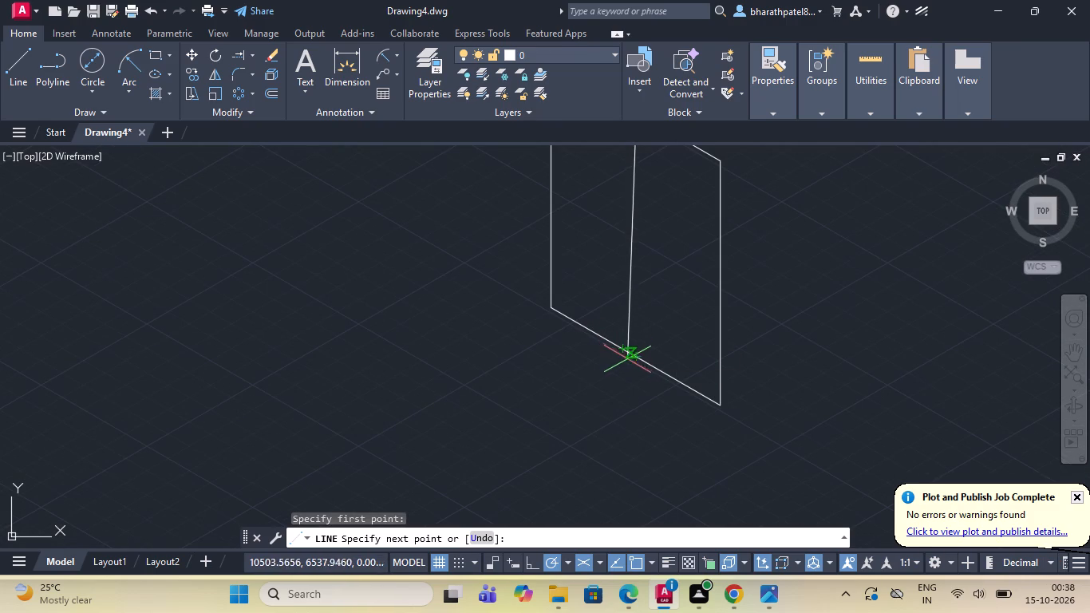
scroll(624, 349, "up", 3)
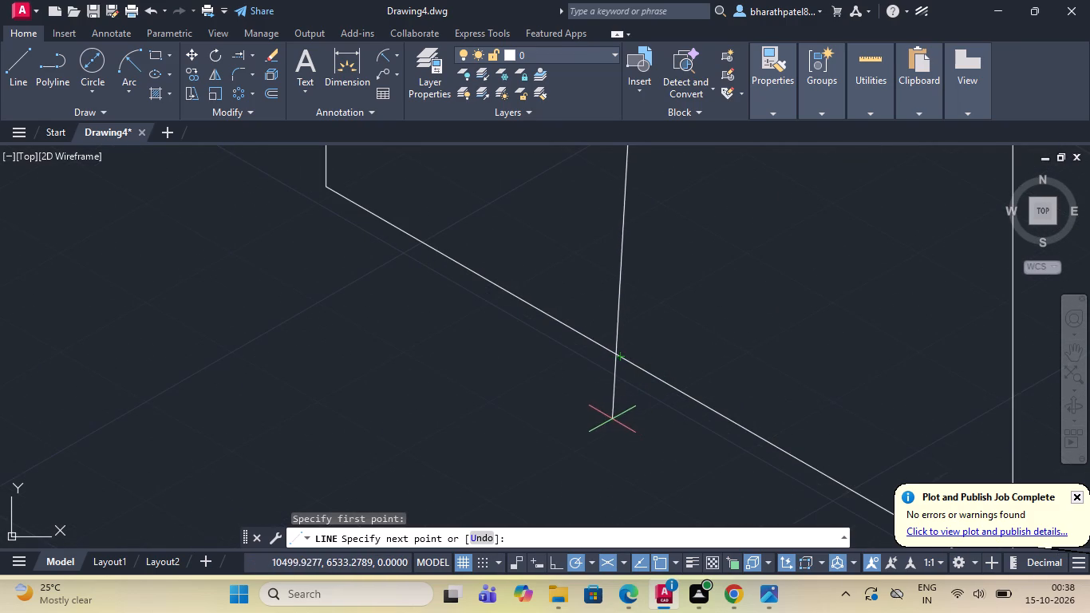
scroll(643, 411, "down", 3)
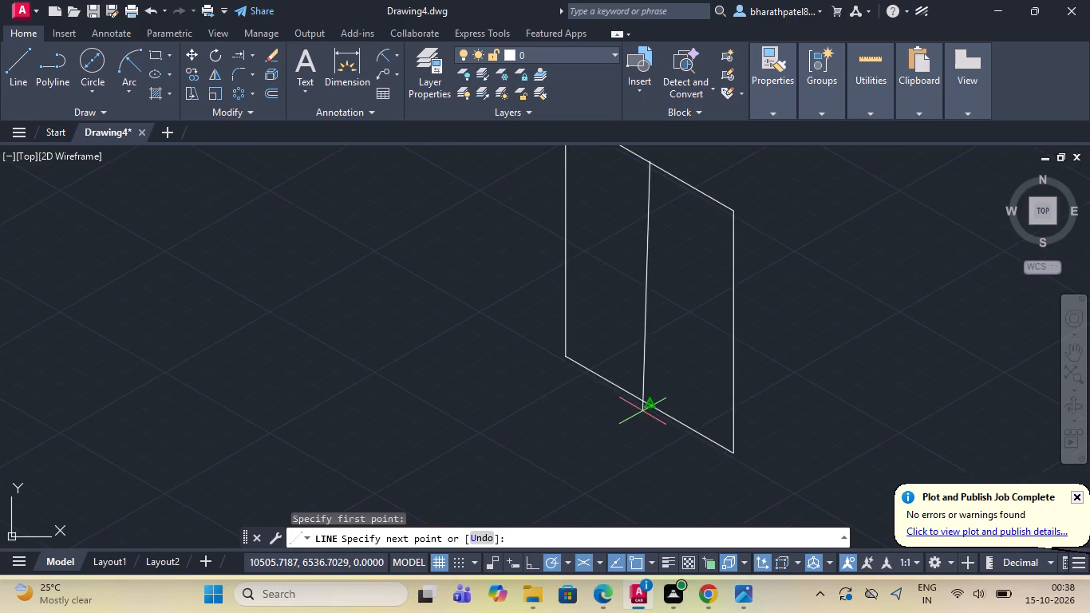
left_click(648, 402)
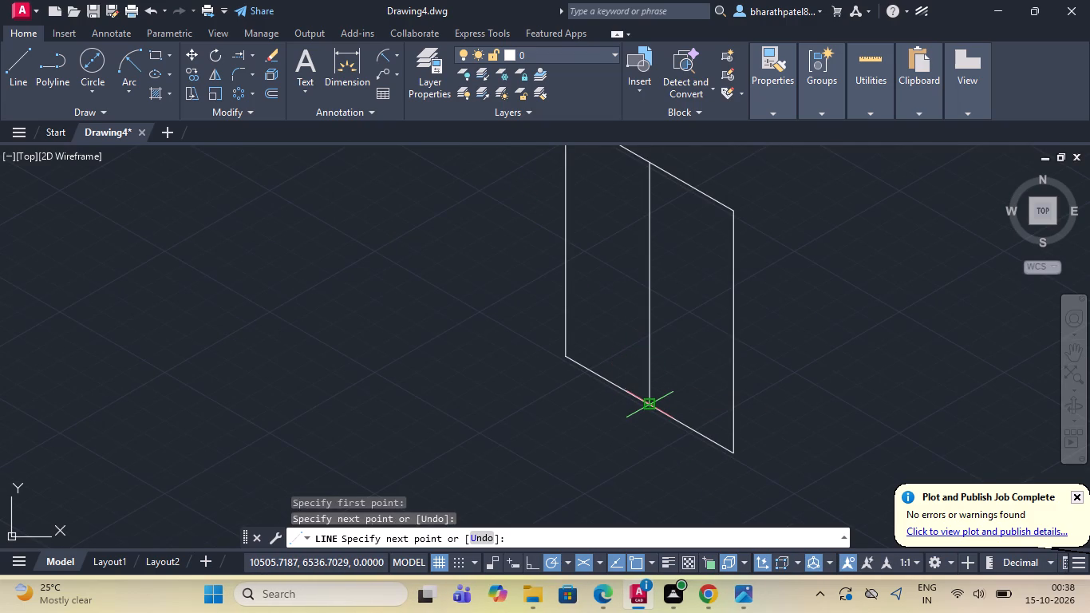
key("Escape")
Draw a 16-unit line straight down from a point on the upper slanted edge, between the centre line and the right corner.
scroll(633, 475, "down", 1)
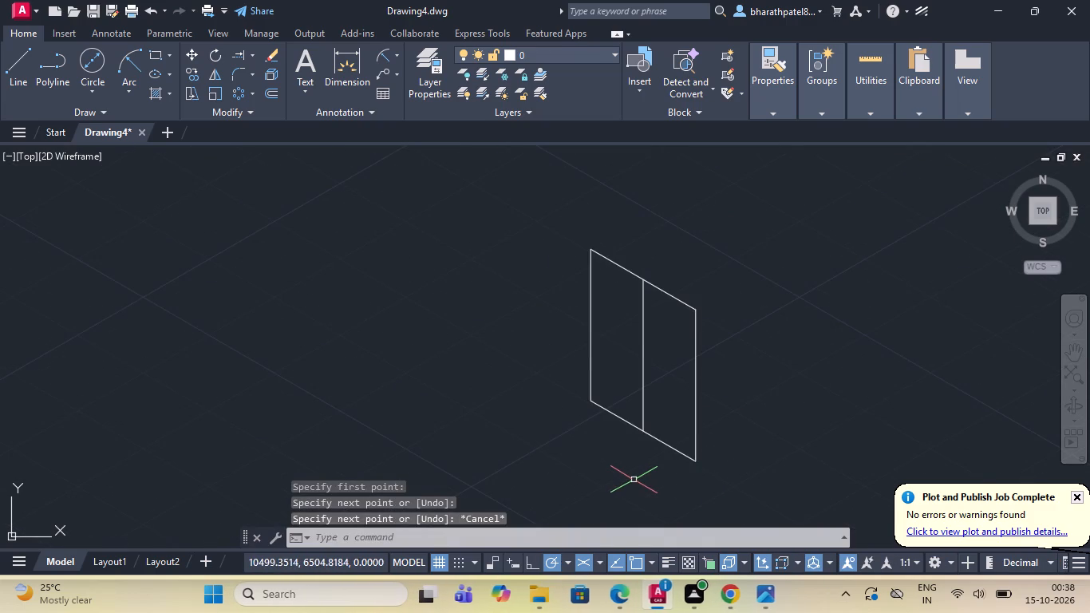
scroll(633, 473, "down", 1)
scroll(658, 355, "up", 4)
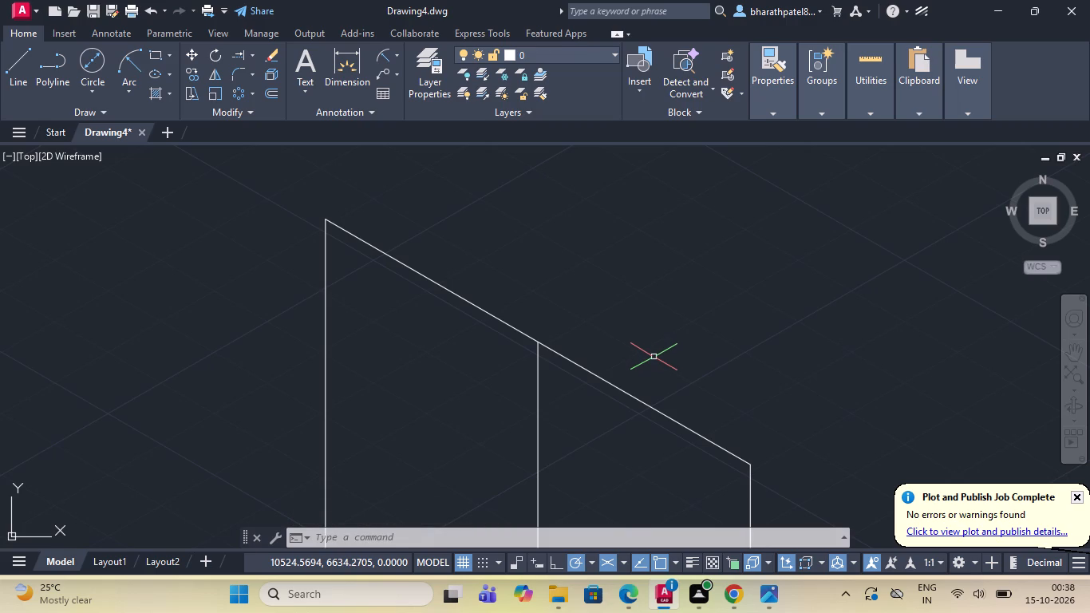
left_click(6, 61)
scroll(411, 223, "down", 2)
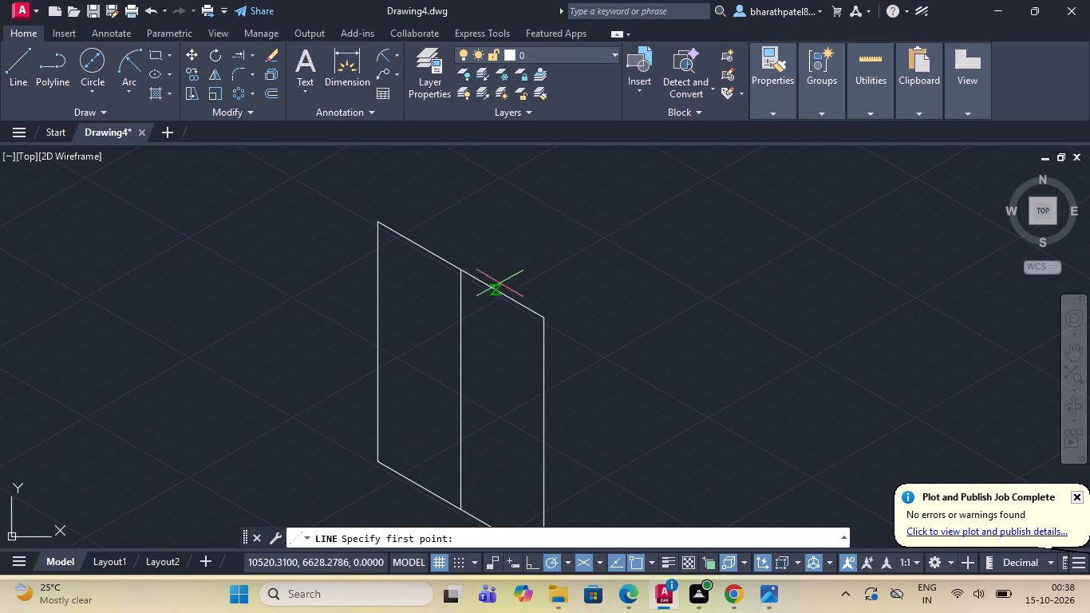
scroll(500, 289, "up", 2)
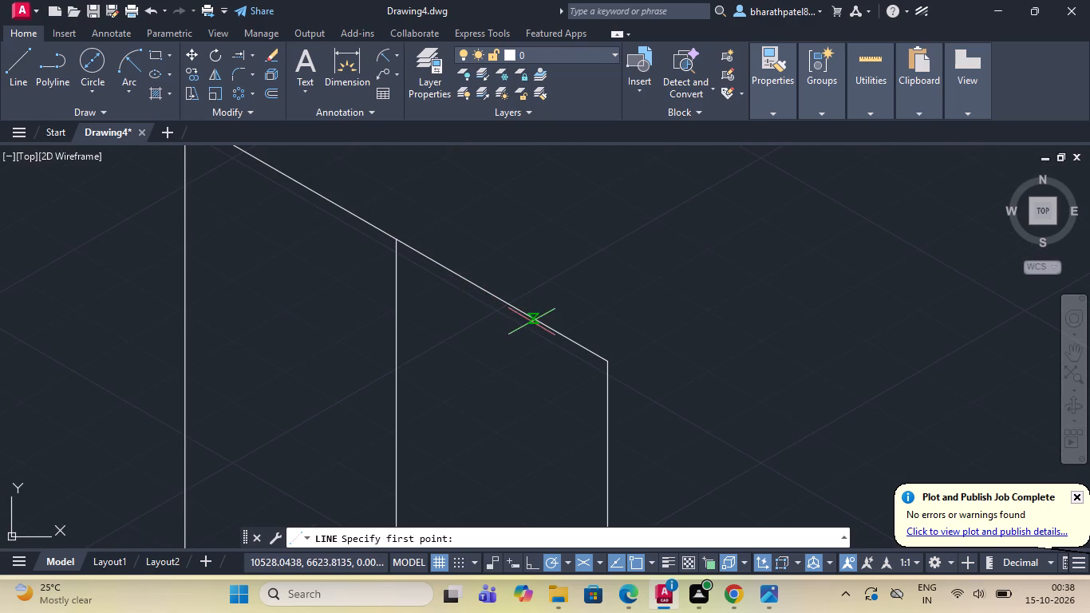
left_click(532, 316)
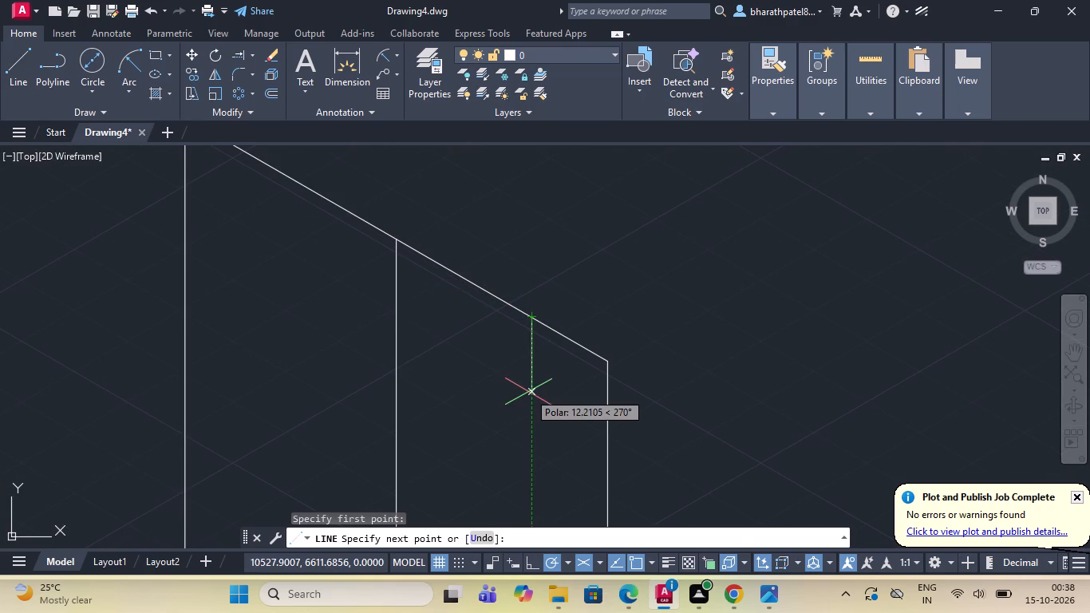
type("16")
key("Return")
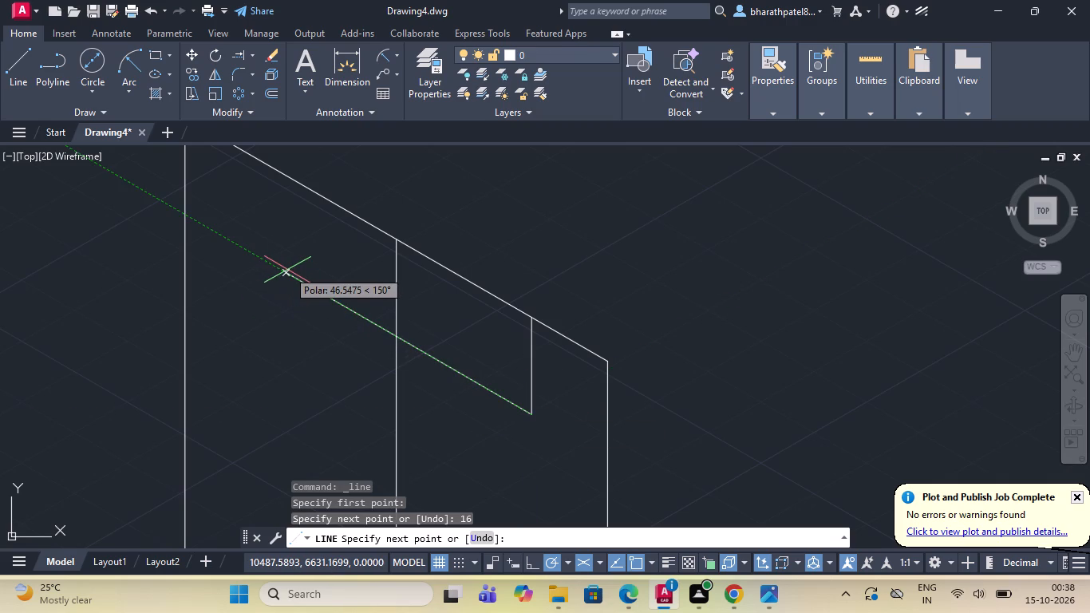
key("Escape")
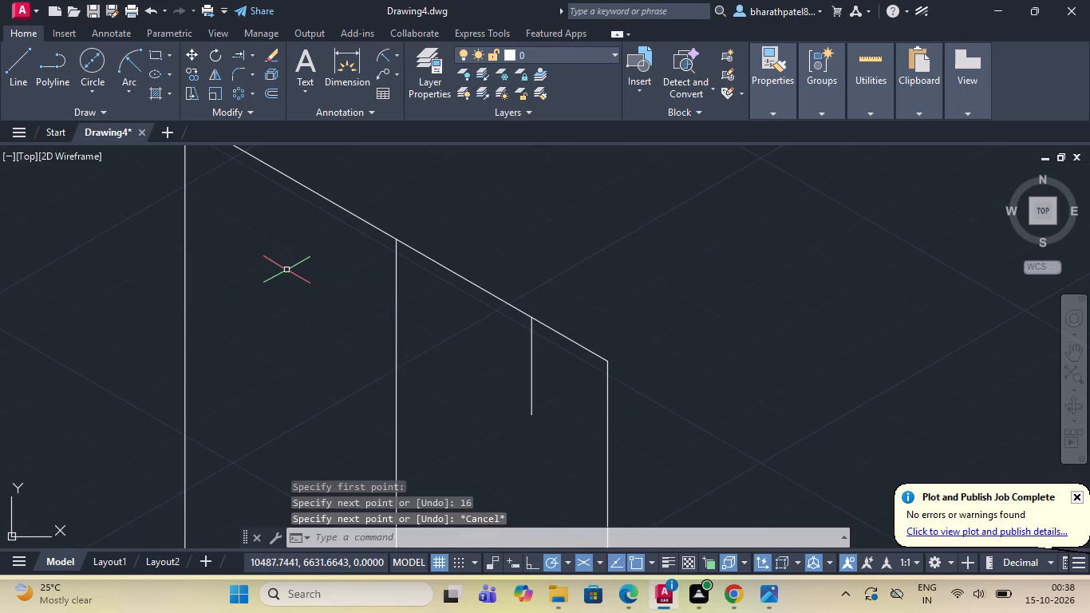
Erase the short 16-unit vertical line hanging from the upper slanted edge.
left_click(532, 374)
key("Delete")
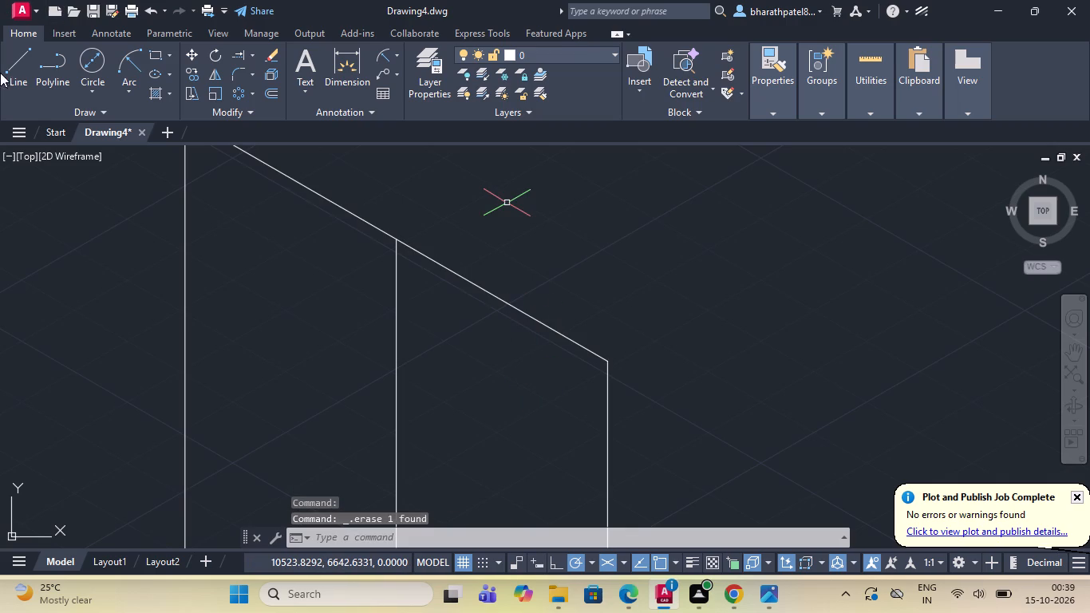
Draw connected lines from the upper edge's midpoint: 16 straight down, 30 along 330°, and 60 back along 150°.
left_click(18, 60)
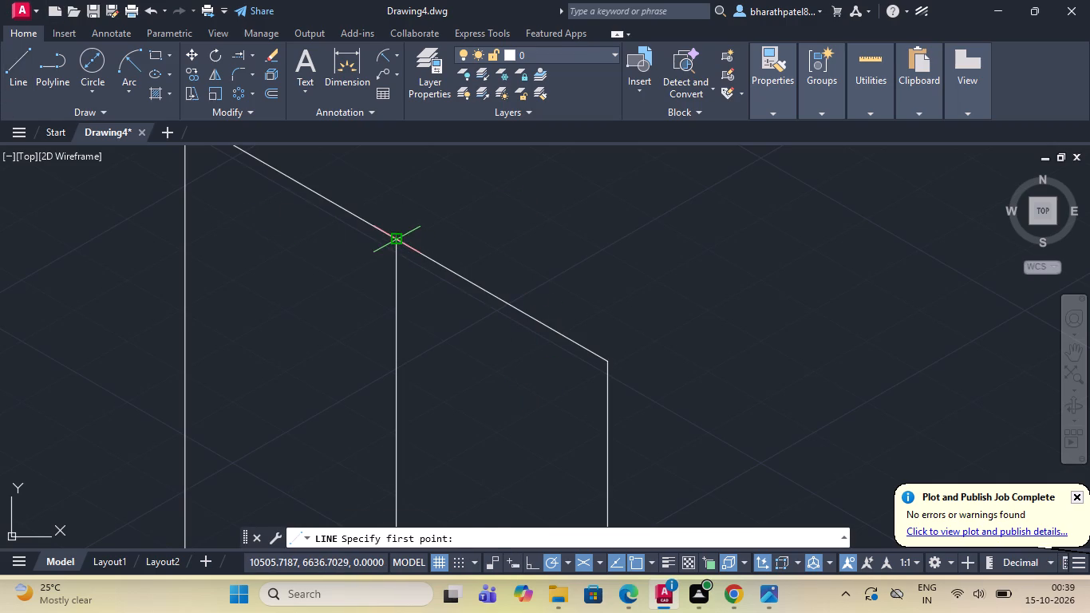
left_click(393, 237)
scroll(392, 237, "down", 2)
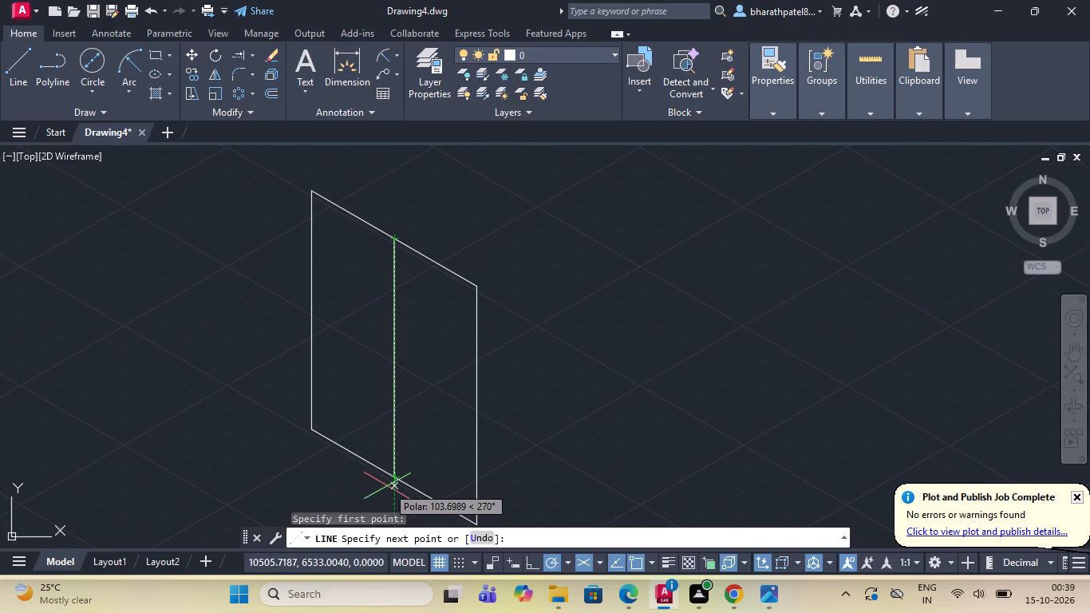
type("16")
key("Return")
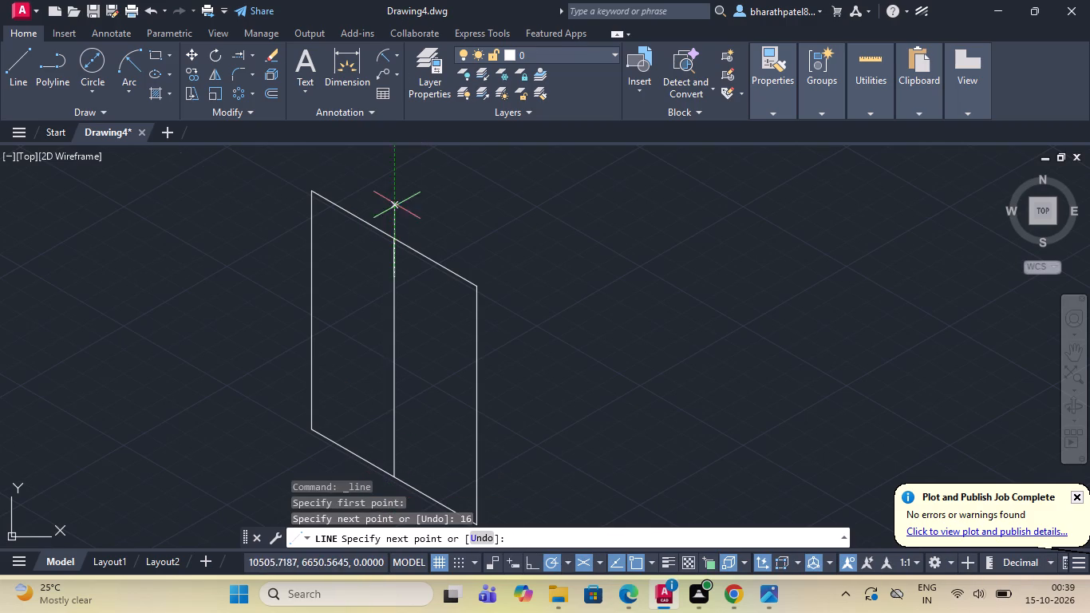
scroll(381, 275, "up", 2)
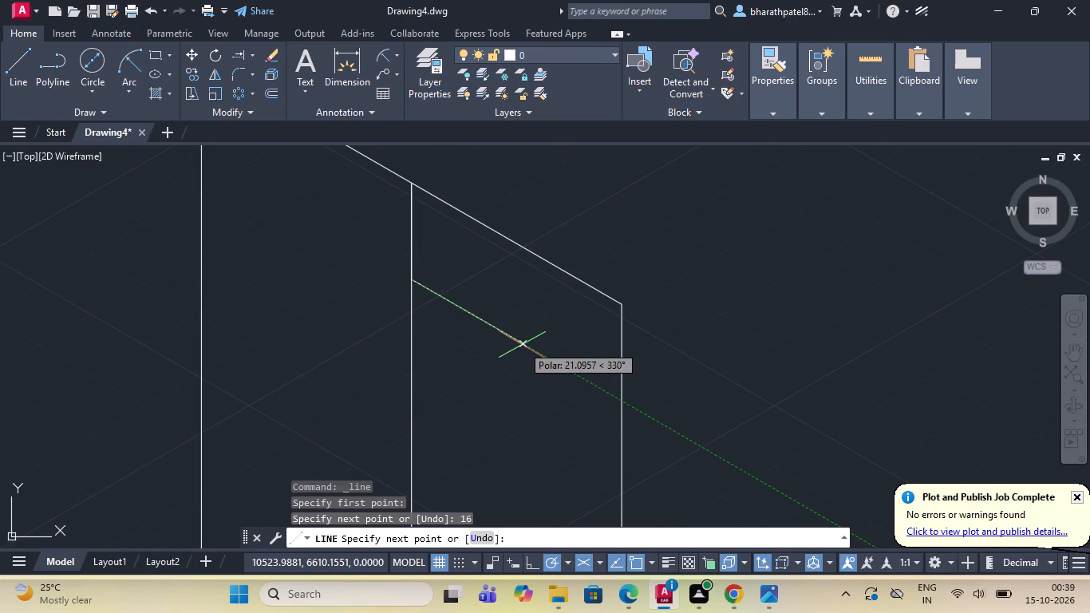
type("30")
key("Return")
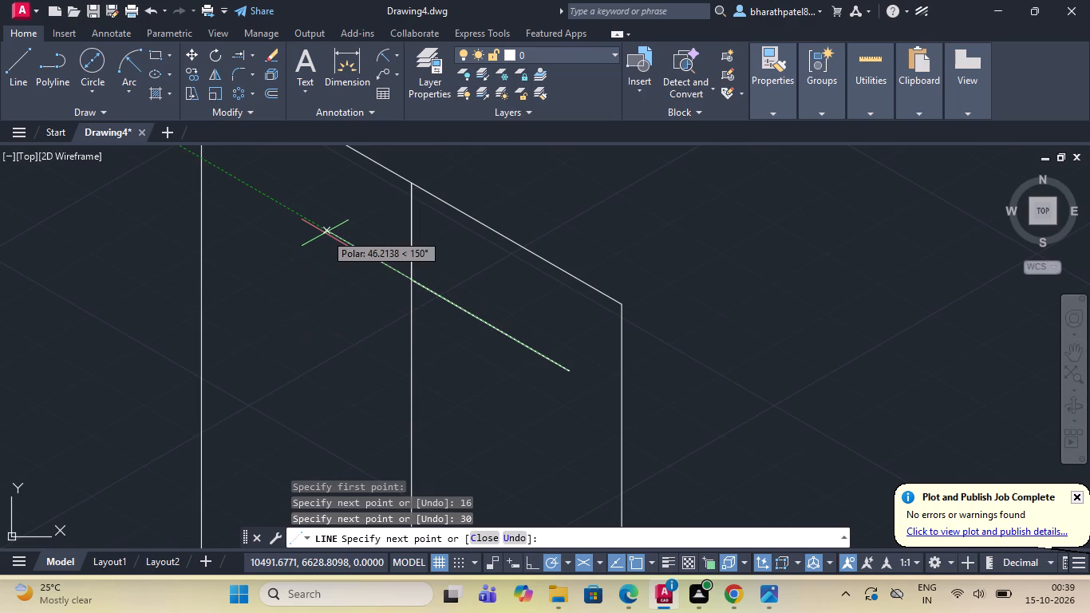
key("3")
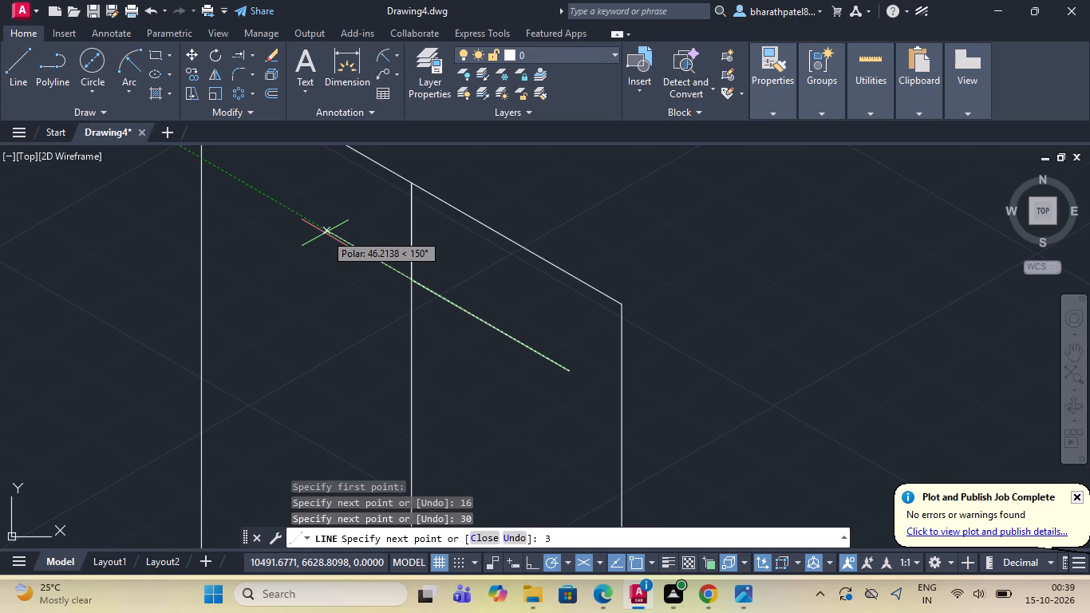
key("BackSpace")
type("60")
key("Return")
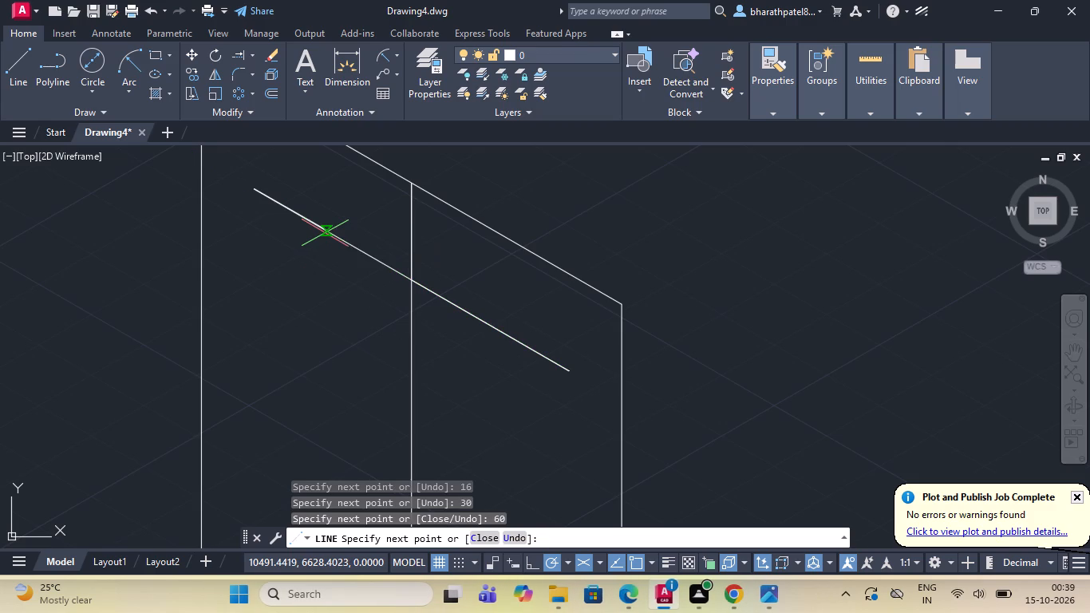
scroll(372, 356, "down", 2)
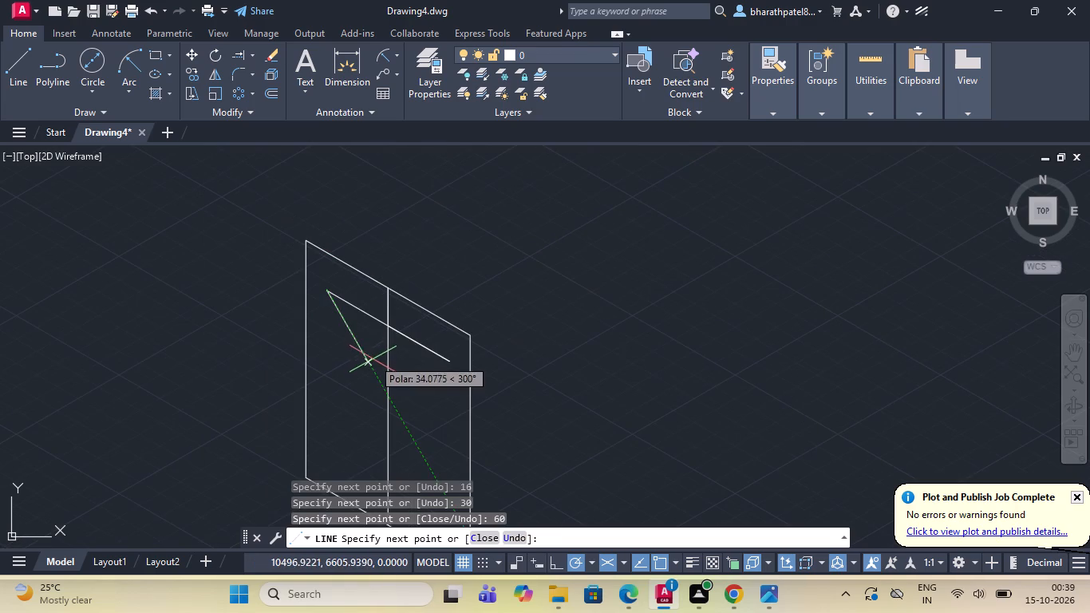
key("Escape")
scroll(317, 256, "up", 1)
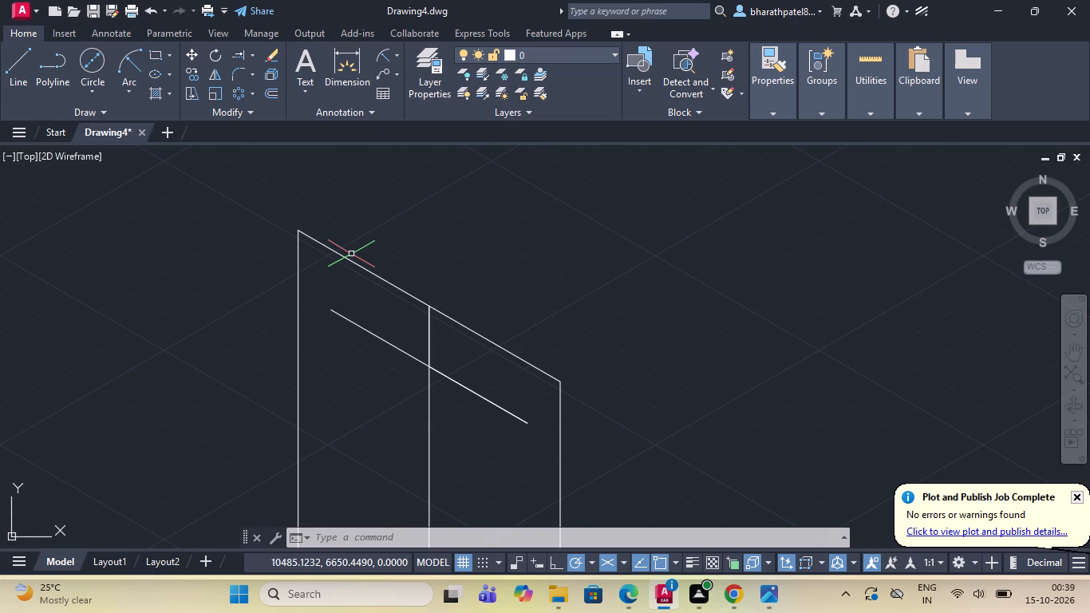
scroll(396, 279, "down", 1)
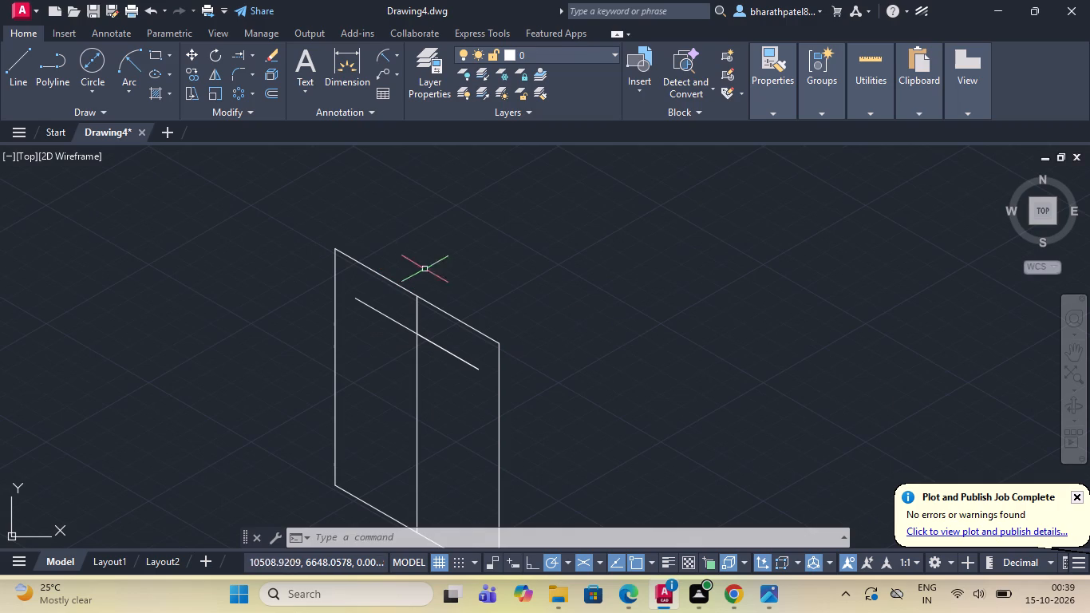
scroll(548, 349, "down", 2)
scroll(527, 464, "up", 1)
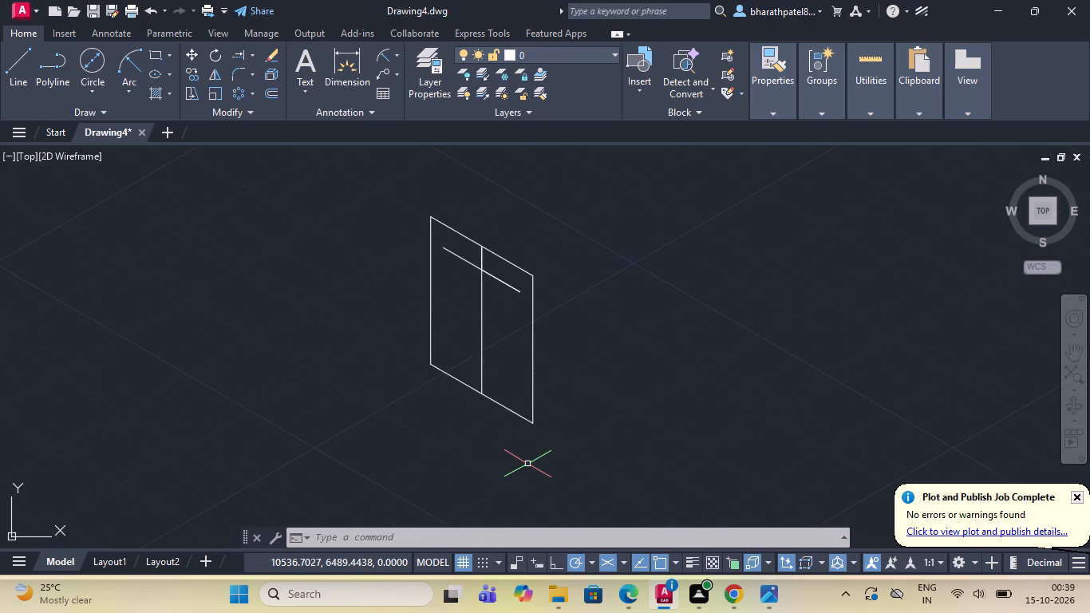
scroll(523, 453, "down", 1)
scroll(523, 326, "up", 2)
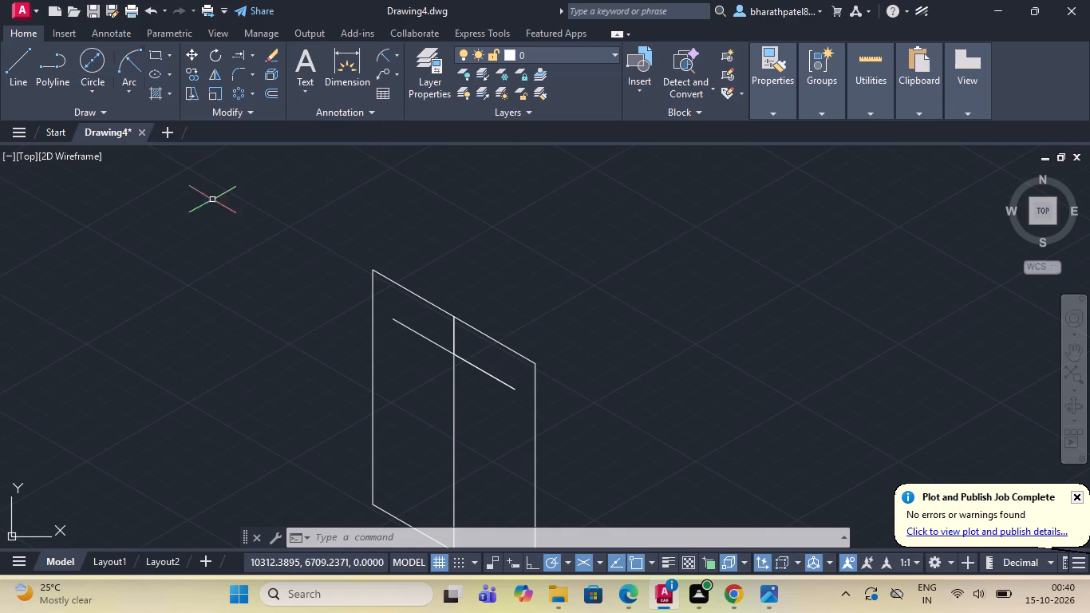
Draw an isocircle of radius 16 on the left isoplane, centred on the lower-right end of the slanted construction line.
type("ell")
key("Return")
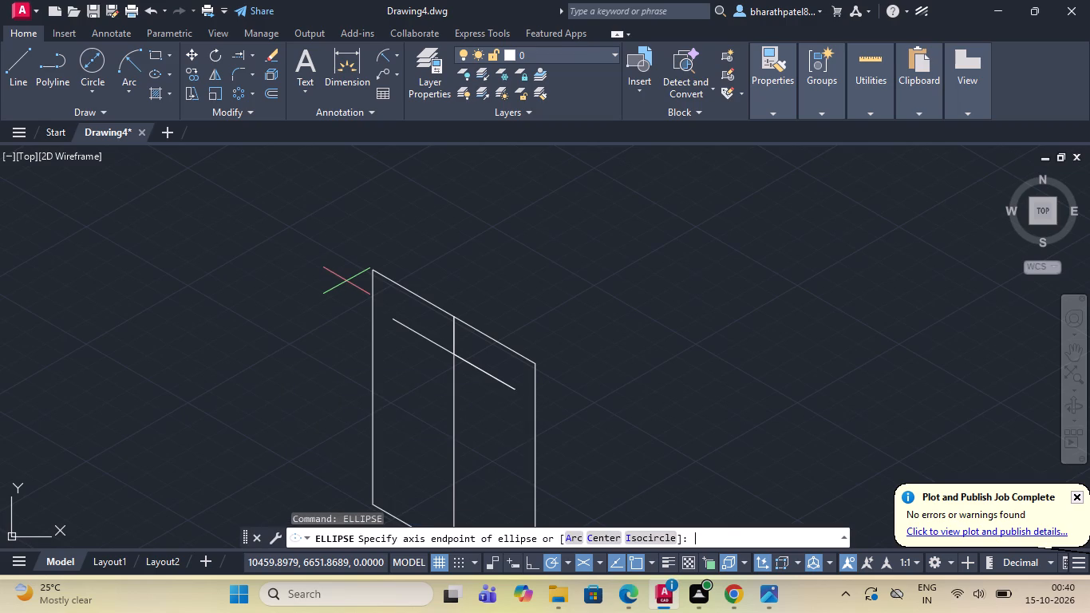
scroll(346, 281, "up", 1)
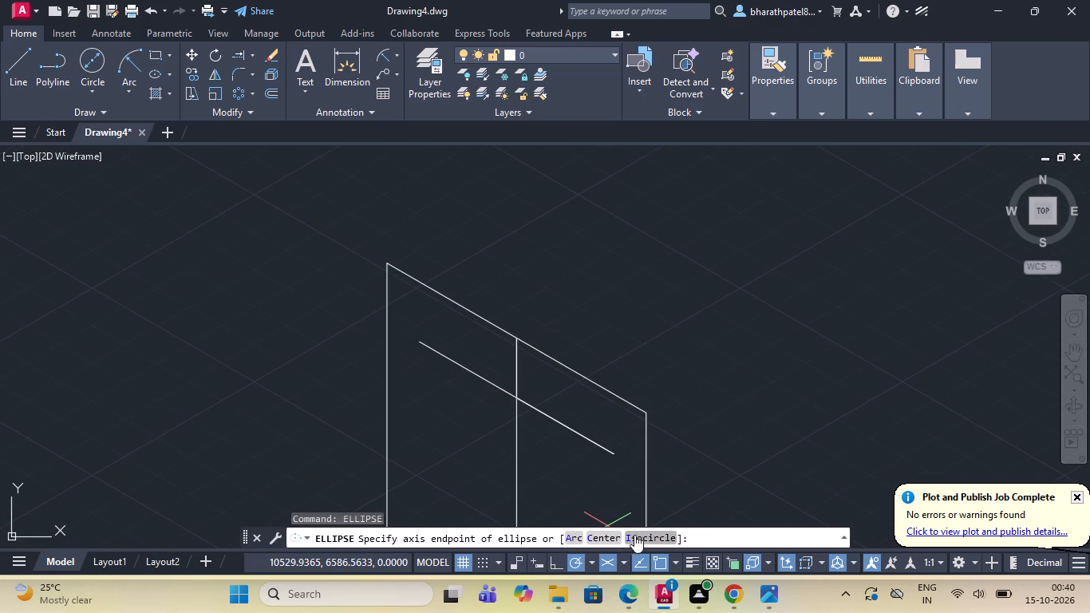
left_click(635, 535)
scroll(608, 437, "down", 2)
scroll(609, 453, "up", 2)
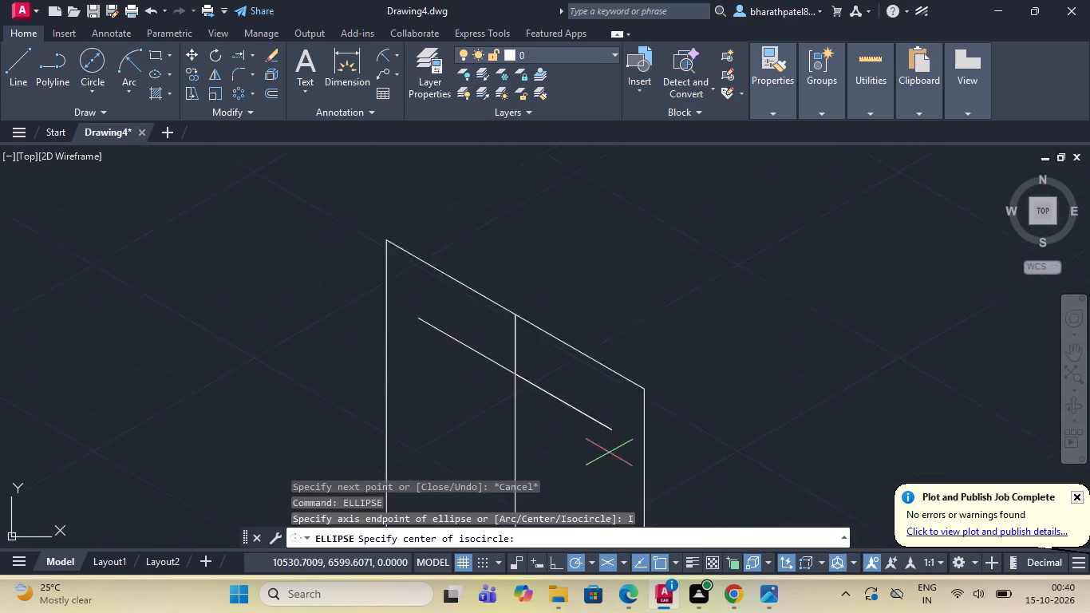
scroll(609, 453, "up", 2)
left_click(614, 395)
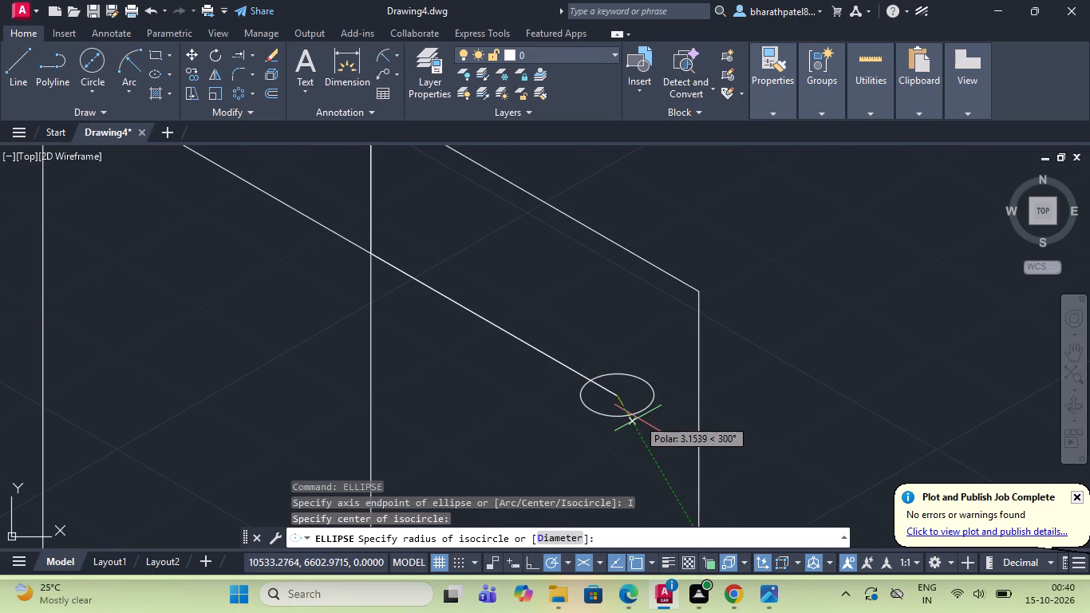
key("F5")
key("F5")
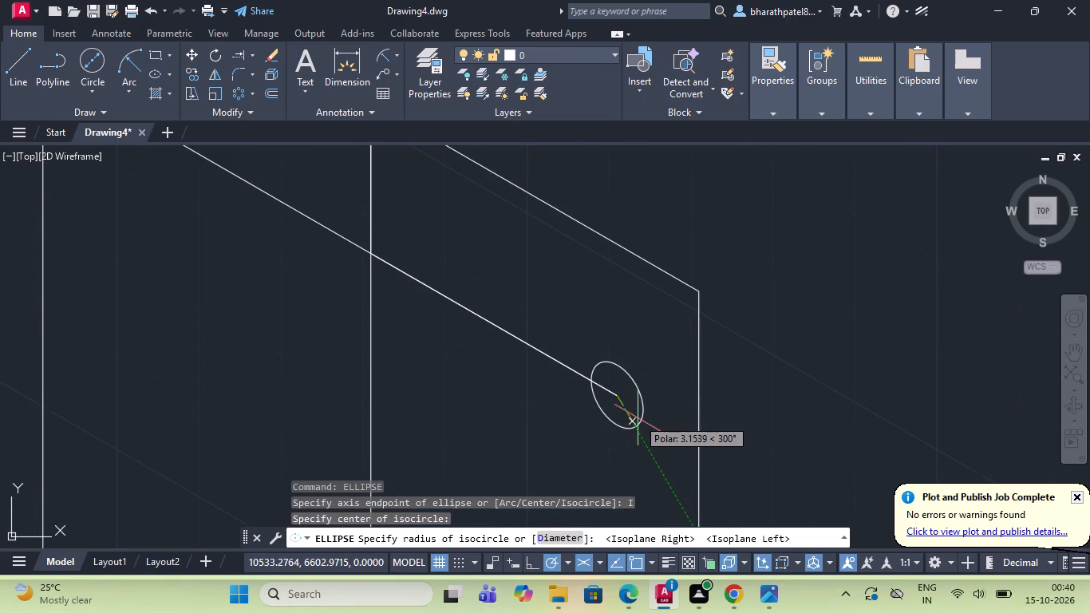
key("1")
key("6")
key("Return")
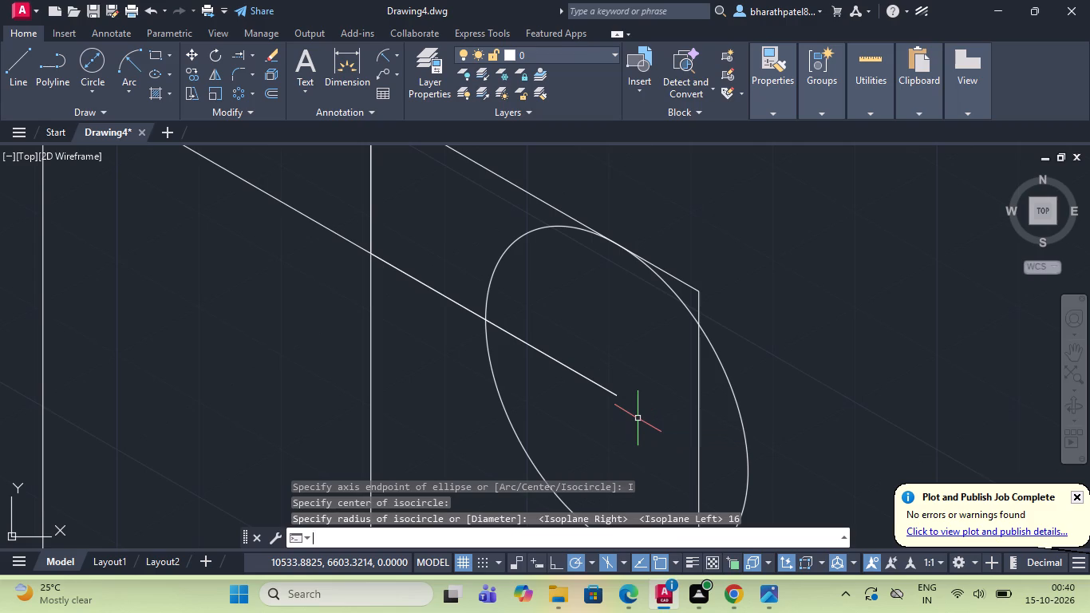
Erase the radius-16 isocircle at the end of the slanted construction line.
left_click(743, 426)
key("Delete")
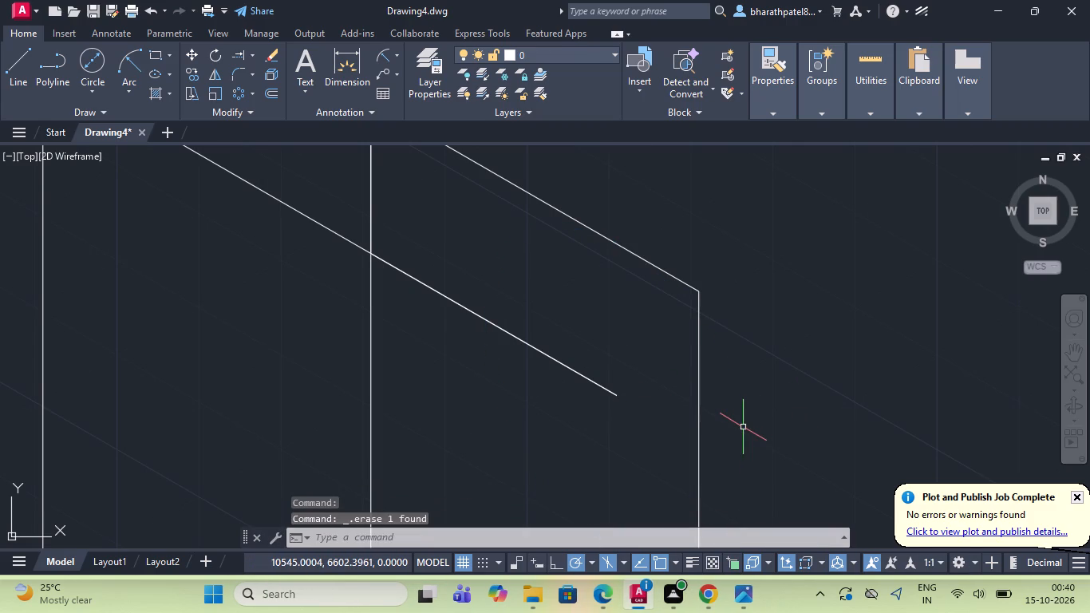
key("space")
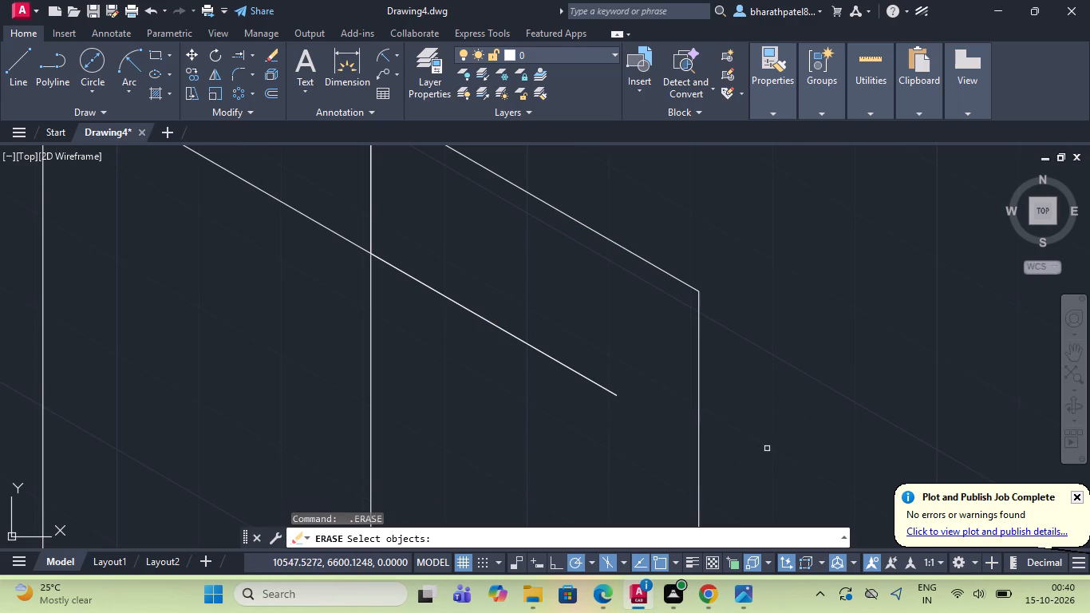
key("Escape")
Draw an isocircle of diameter 16 centred on the lower-right end of the slanted construction line.
type("ell")
key("Return")
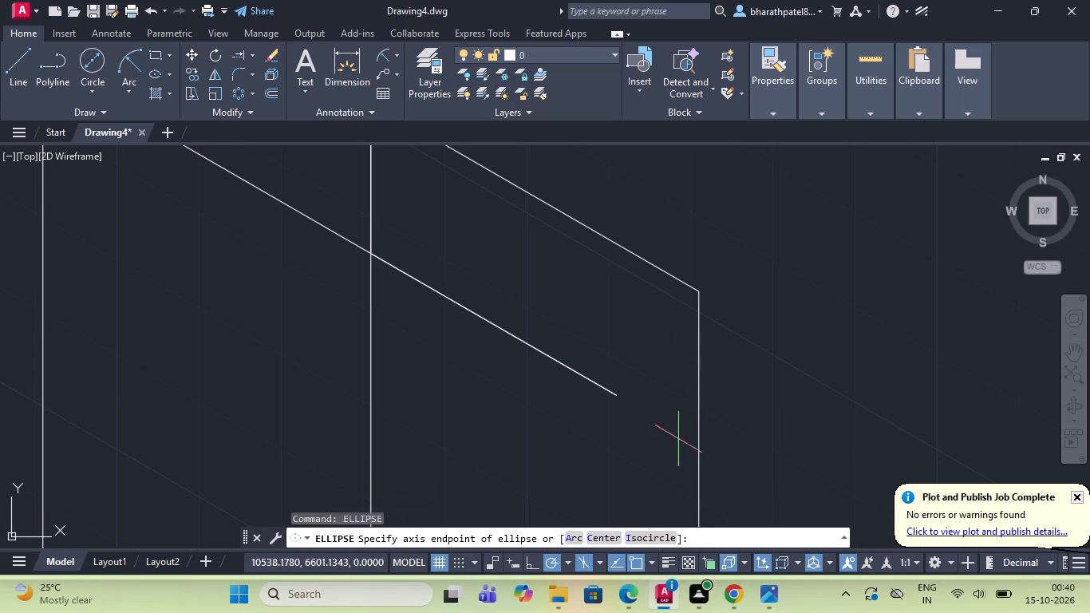
left_click(652, 536)
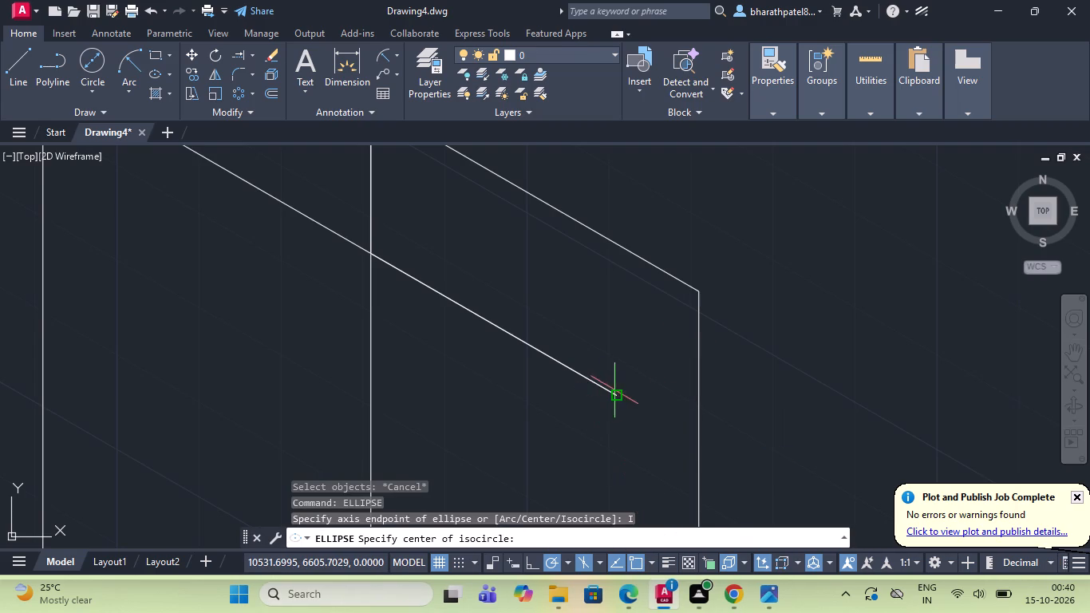
left_click(618, 394)
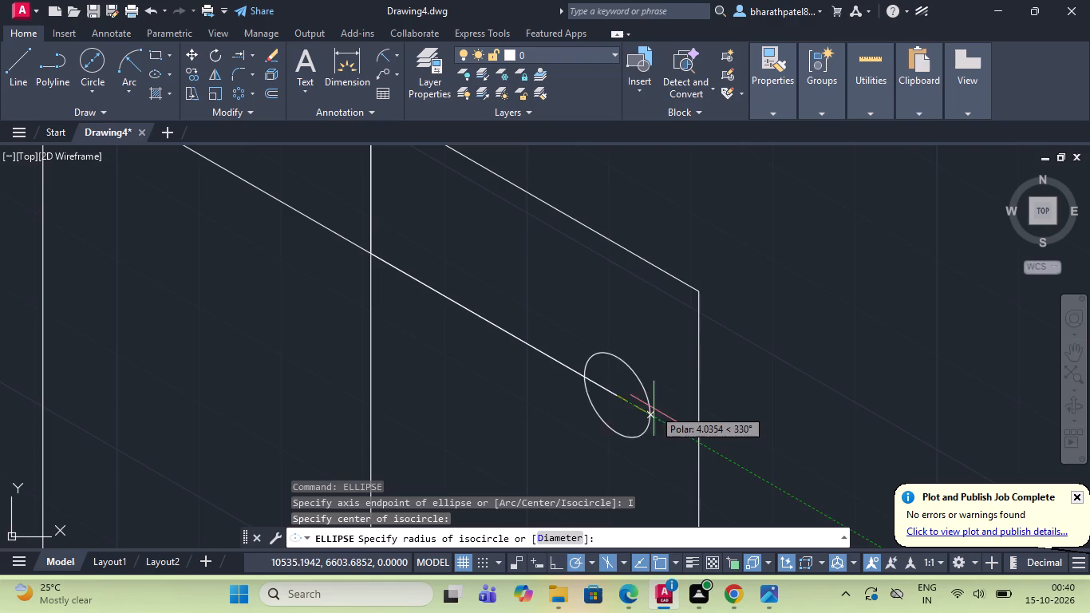
left_click(554, 540)
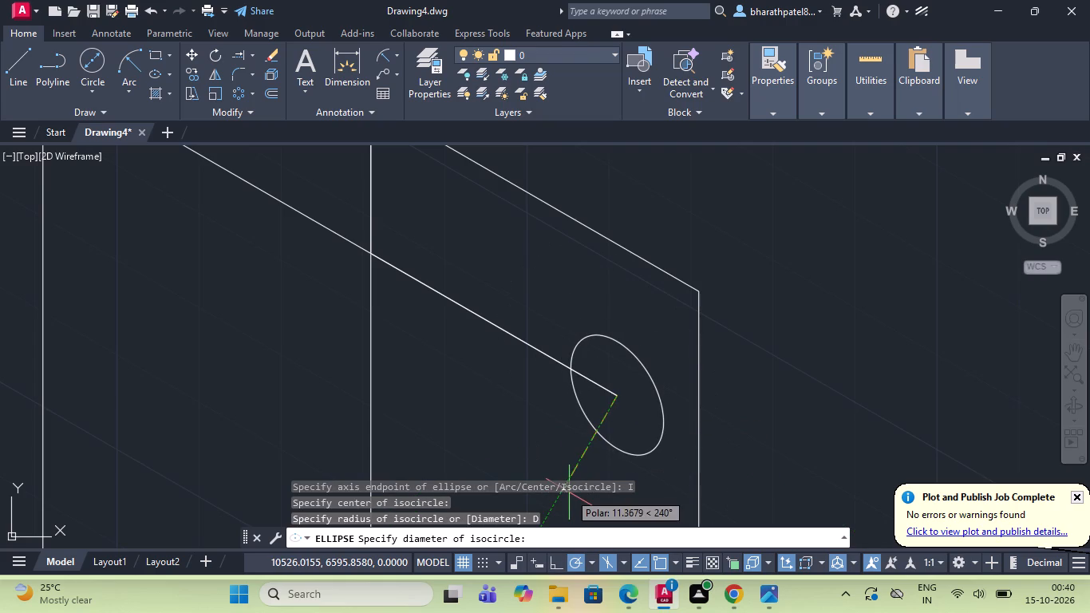
type("16")
key("Return")
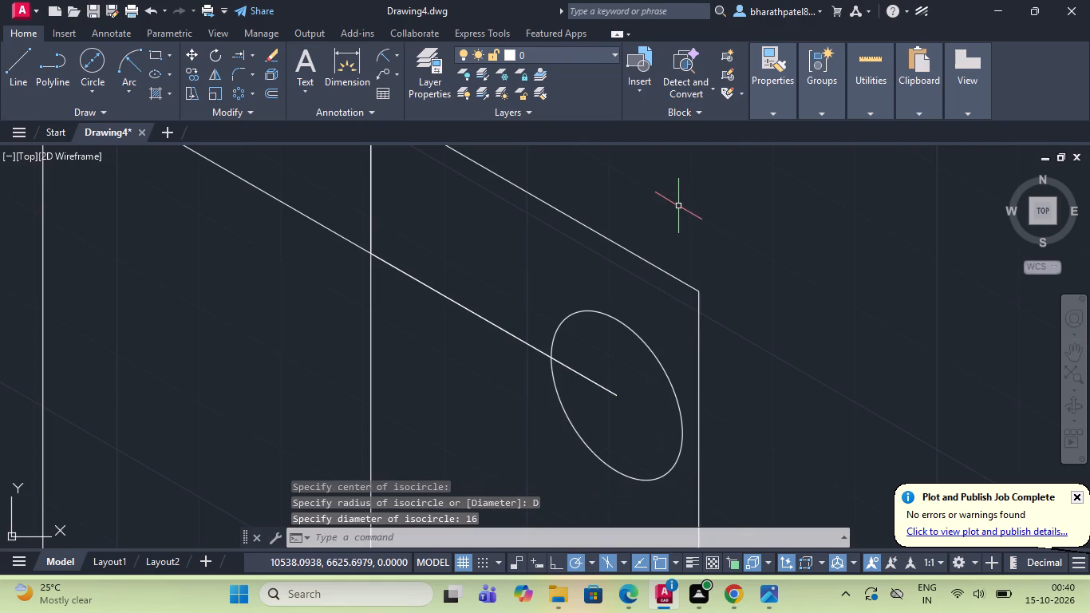
Draw connected lines from the isocircle's centre: straight down past the circle, and horizontally across the face's right edge.
scroll(695, 207, "down", 2)
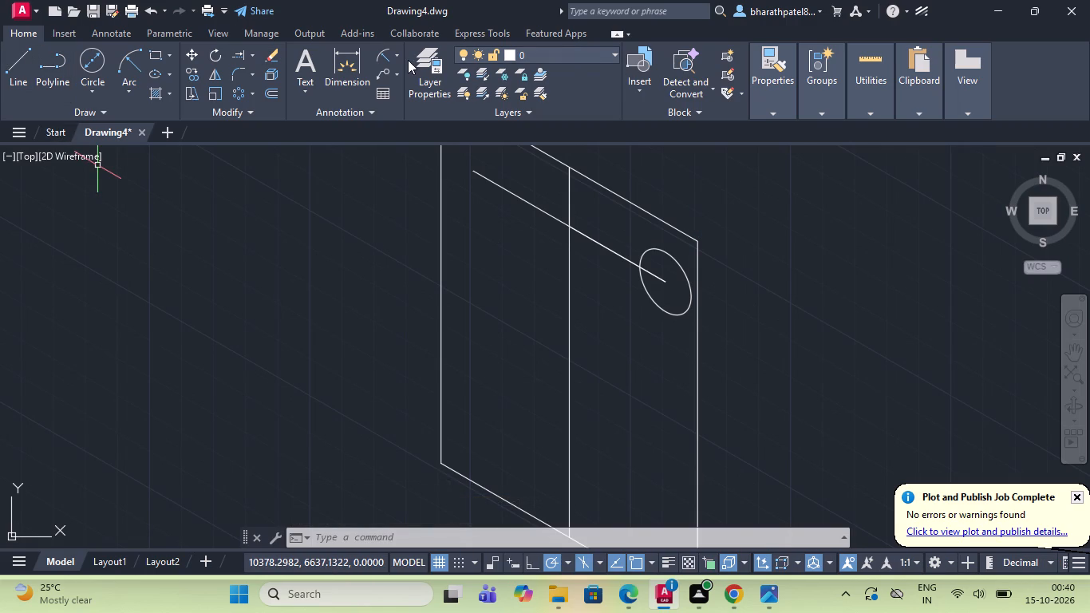
left_click(8, 60)
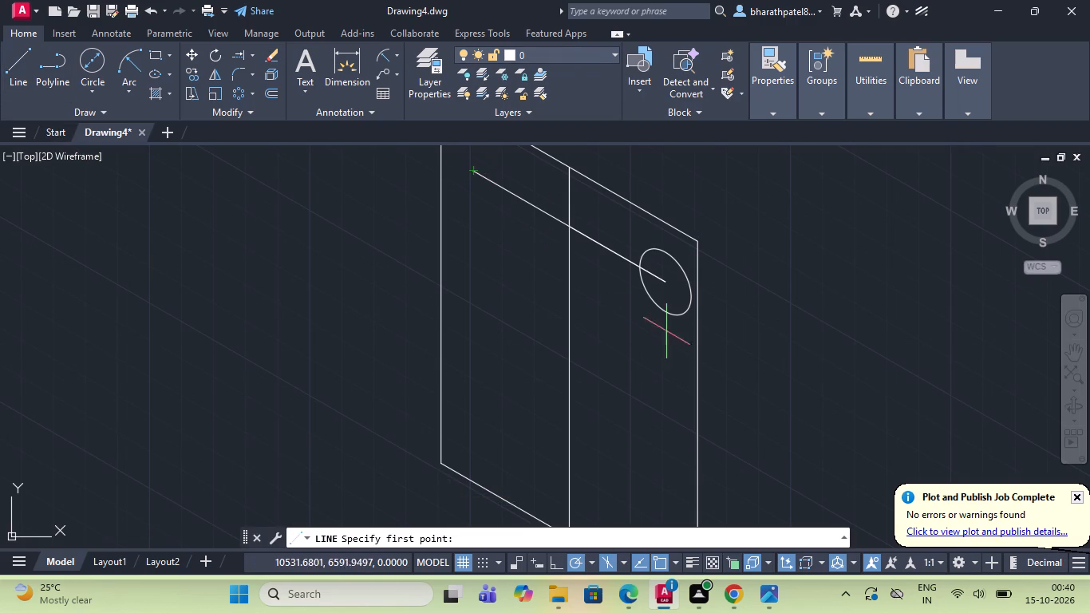
scroll(666, 323, "up", 3)
left_click(658, 151)
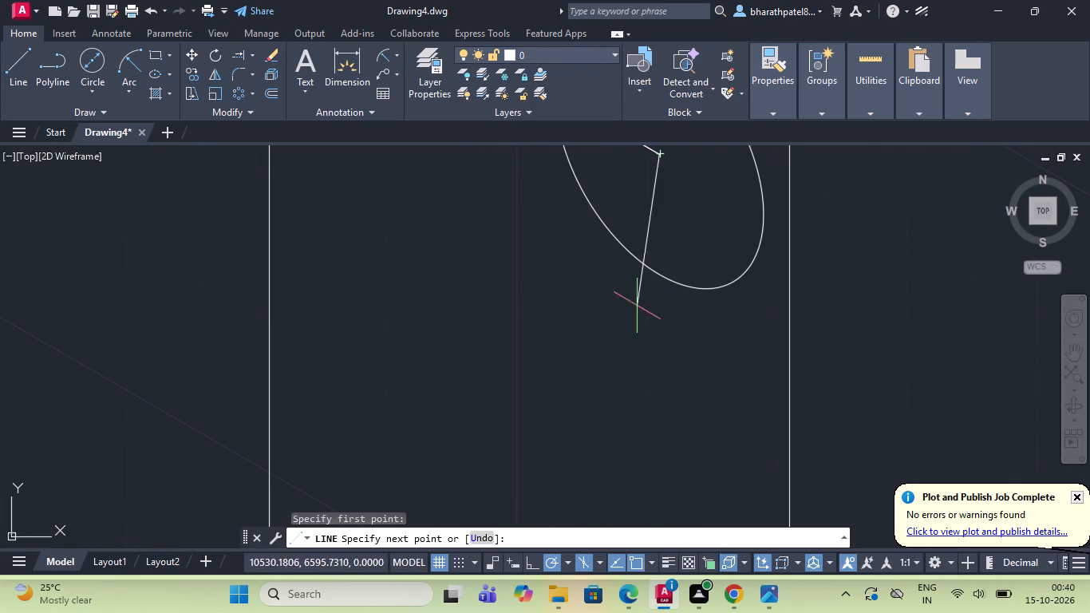
left_click(656, 344)
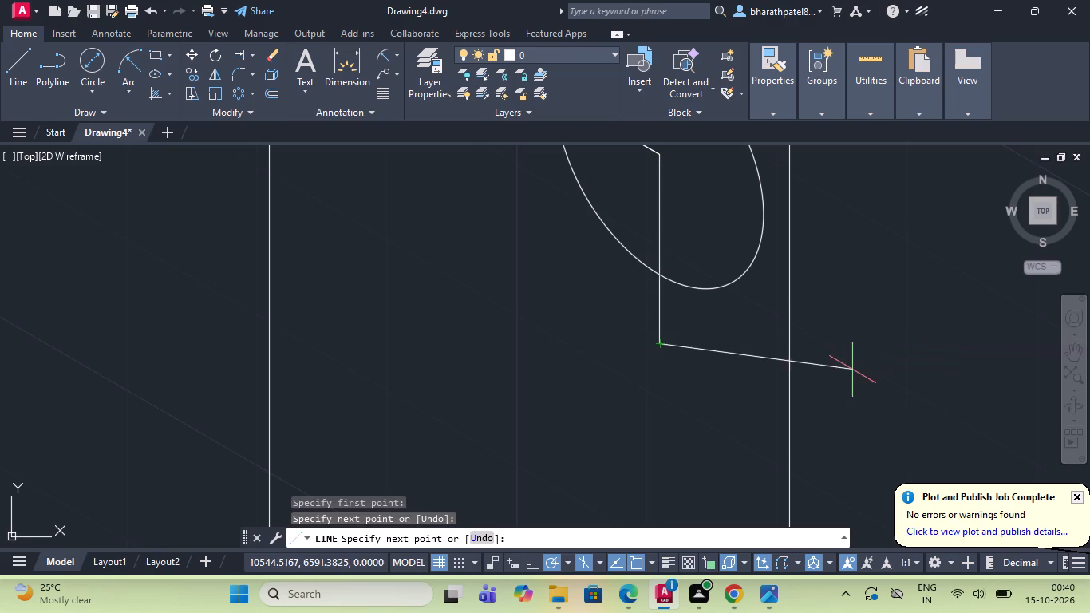
left_click(850, 346)
key("Escape")
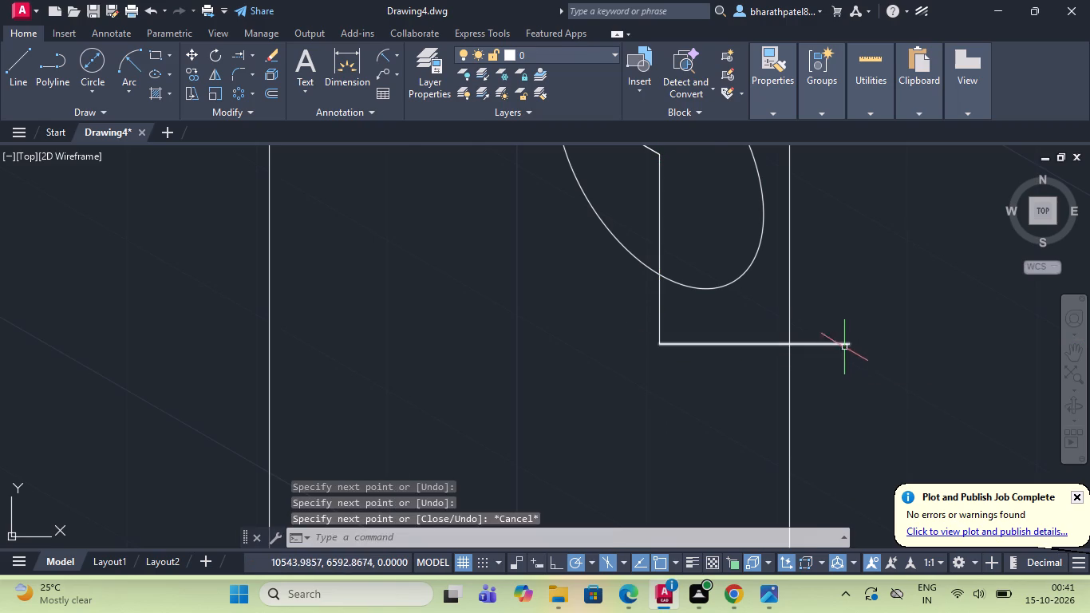
Draw a line along 330° from the lower end of the isocircle's vertical line, extending past the face's right edge.
scroll(832, 360, "down", 2)
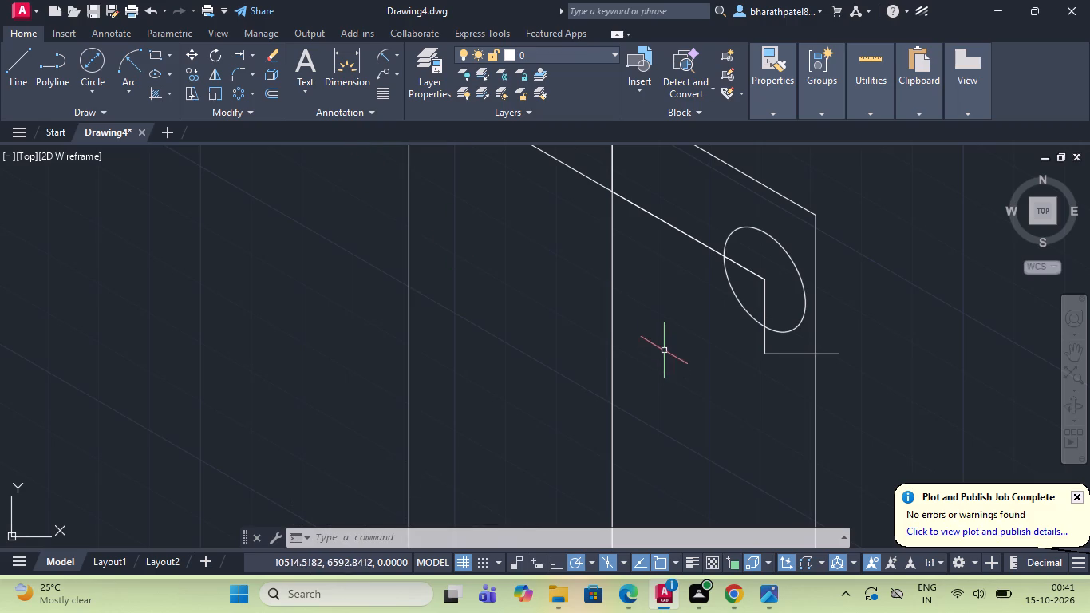
left_click(8, 54)
scroll(558, 201, "down", 2)
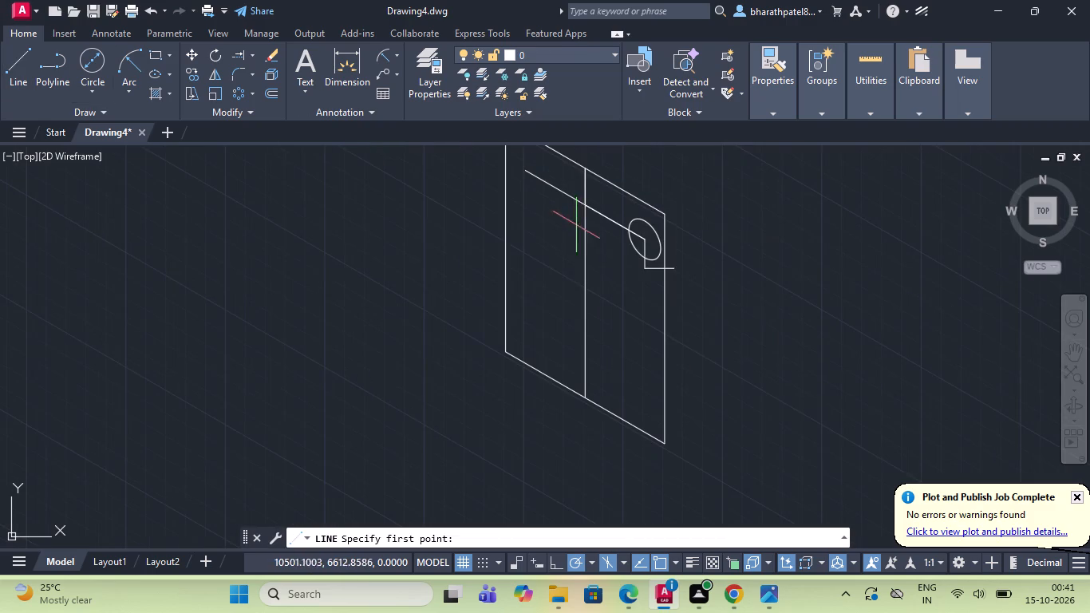
scroll(733, 319, "up", 3)
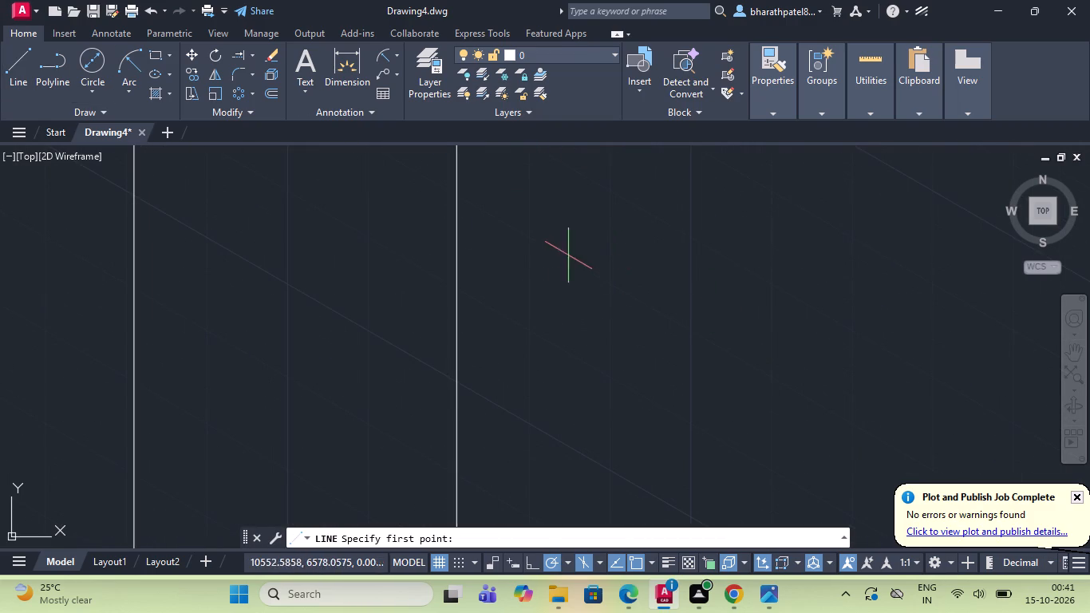
scroll(540, 250, "down", 3)
scroll(473, 217, "up", 3)
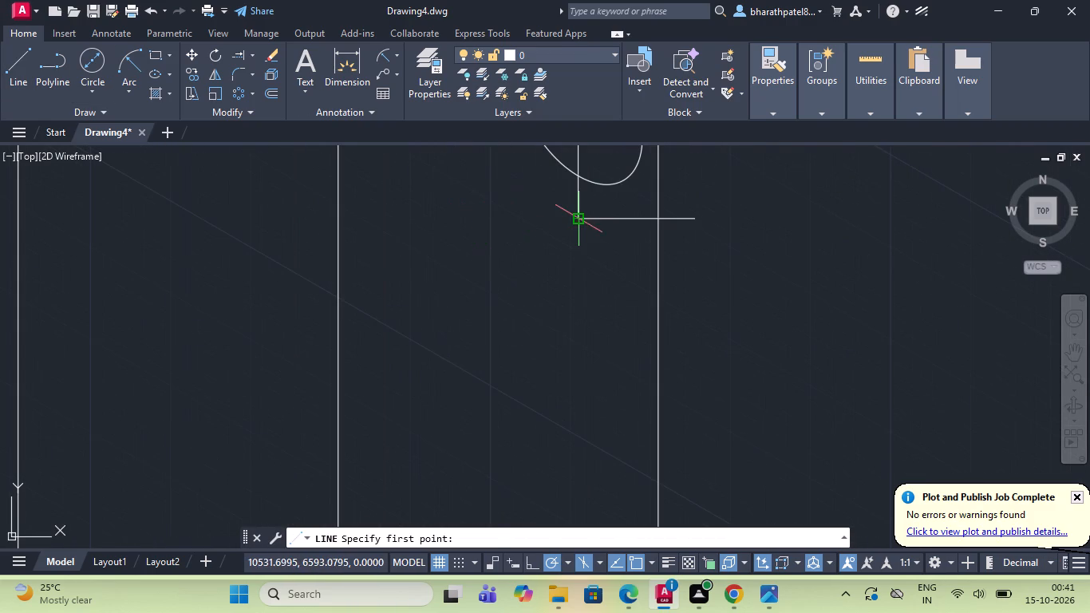
left_click(575, 212)
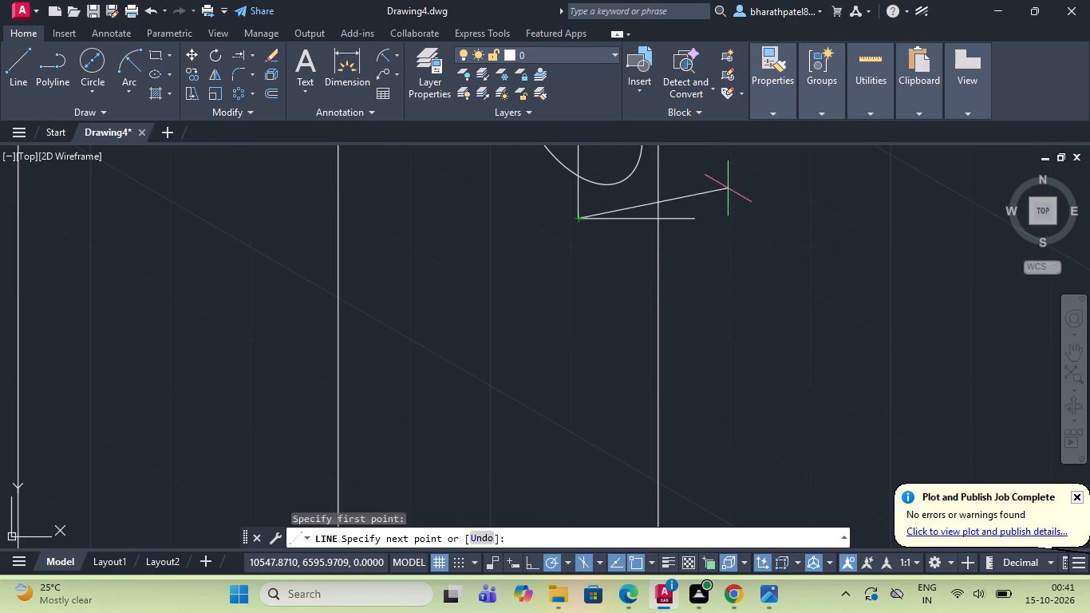
left_click(701, 287)
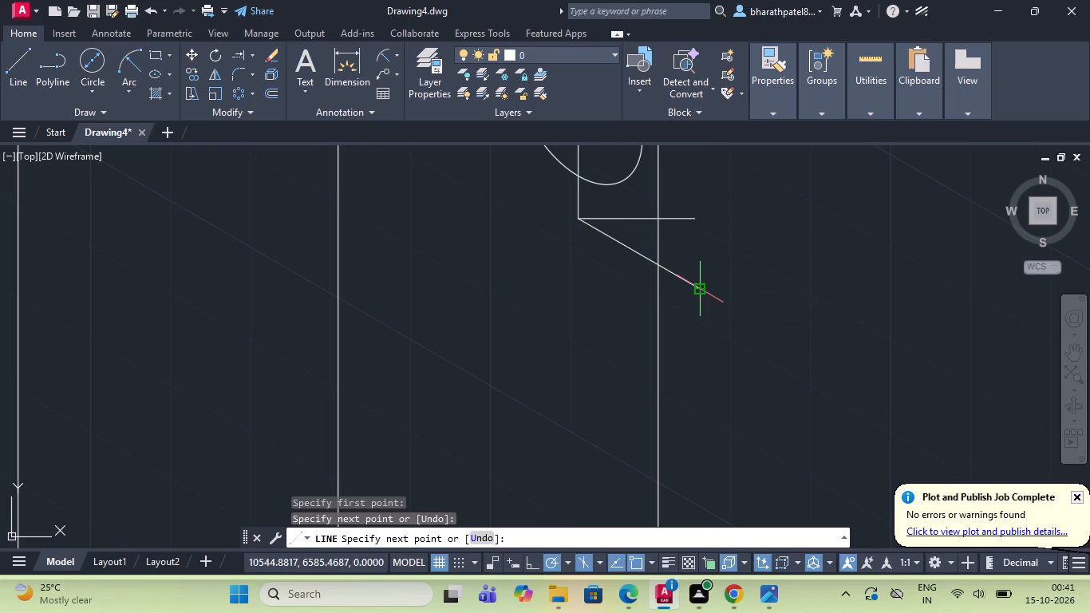
key("Escape")
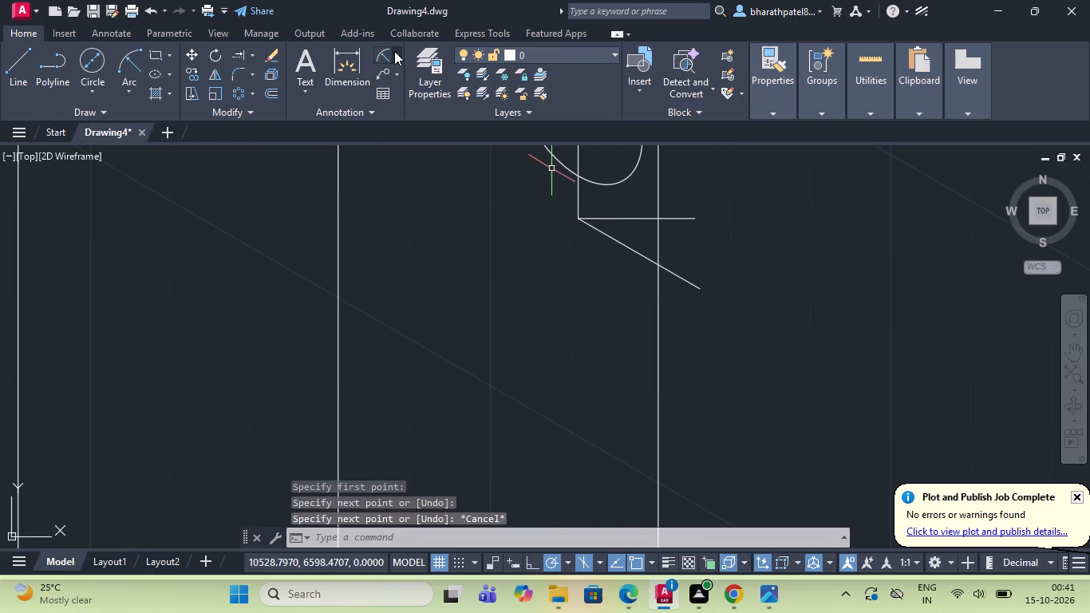
Measure the distance along the 330° line from the vertical line's lower end to the face's right edge using an aligned dimension.
left_click(395, 51)
left_click(397, 87)
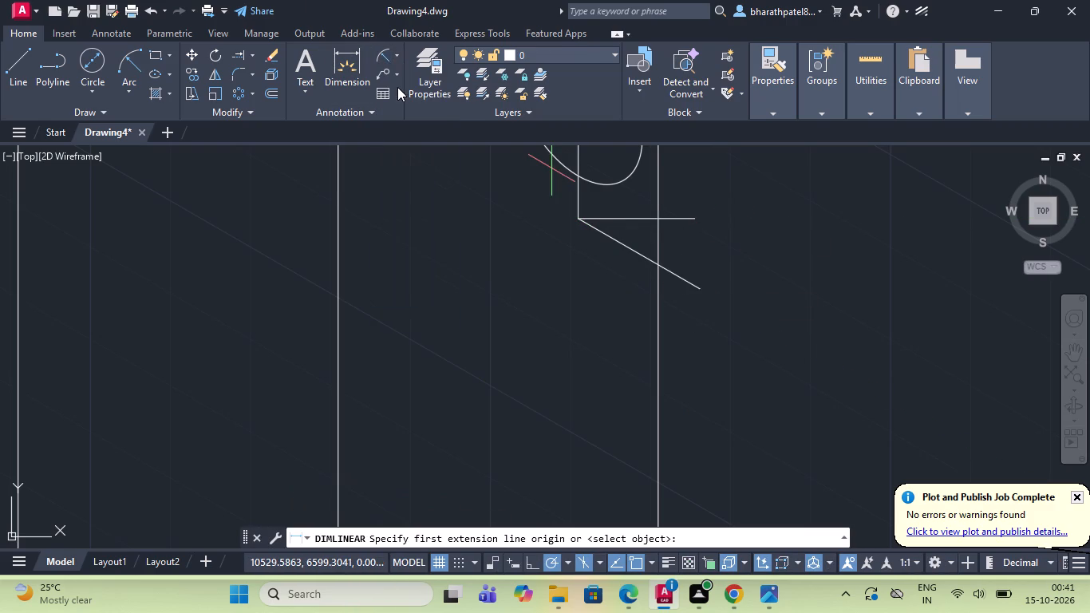
left_click(394, 55)
left_click(389, 122)
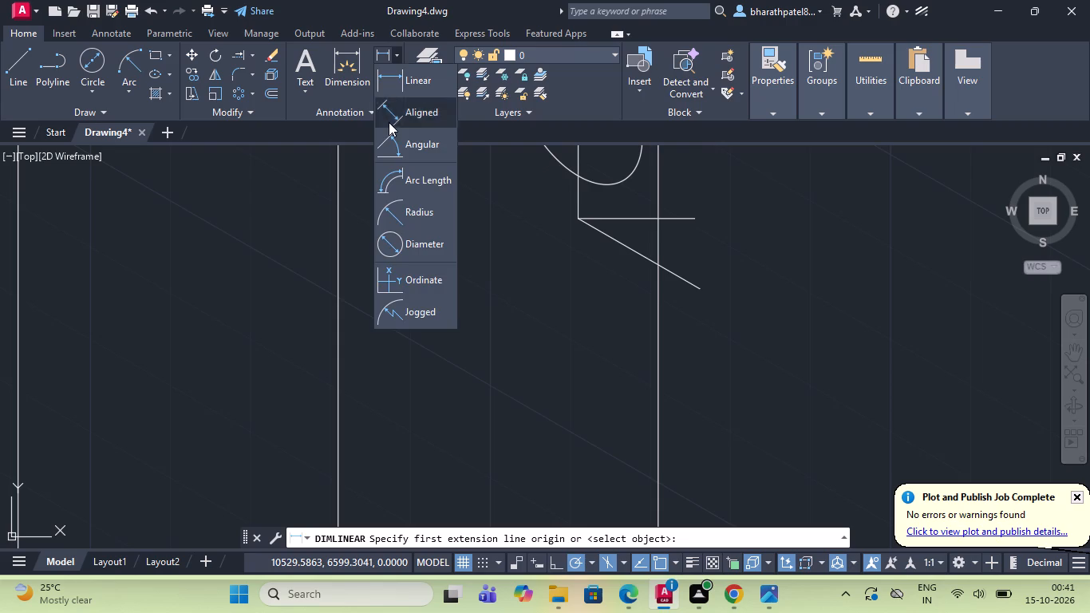
left_click(581, 216)
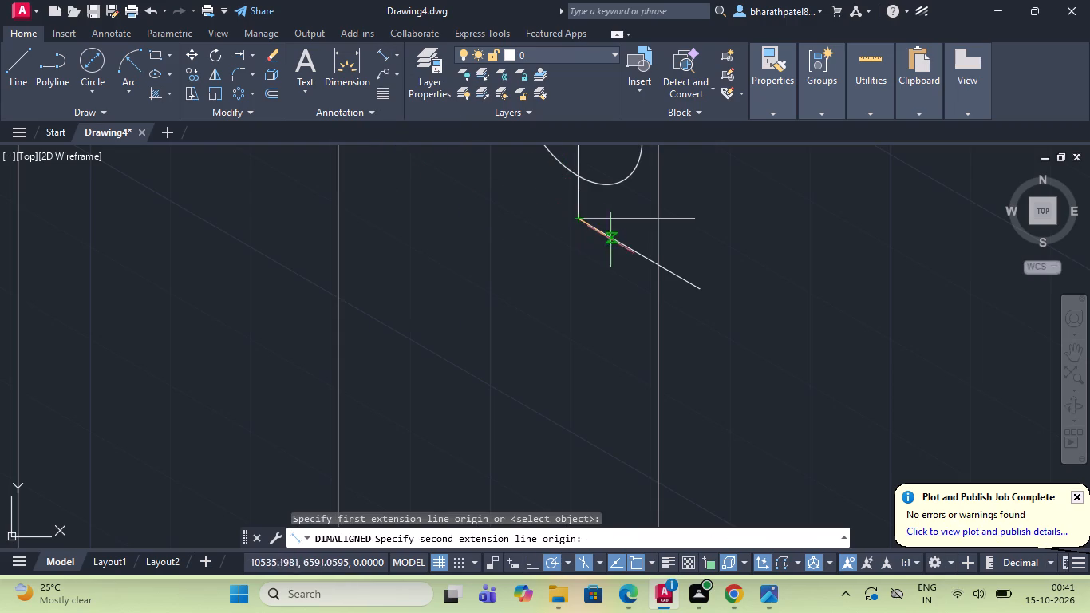
scroll(633, 267, "up", 3)
left_click(734, 249)
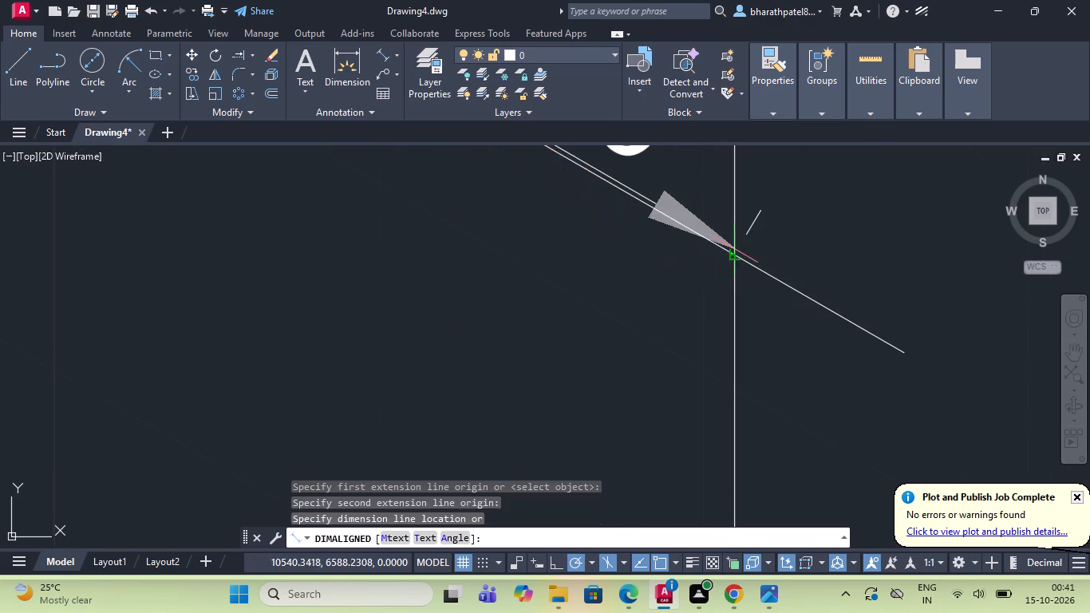
scroll(735, 249, "down", 4)
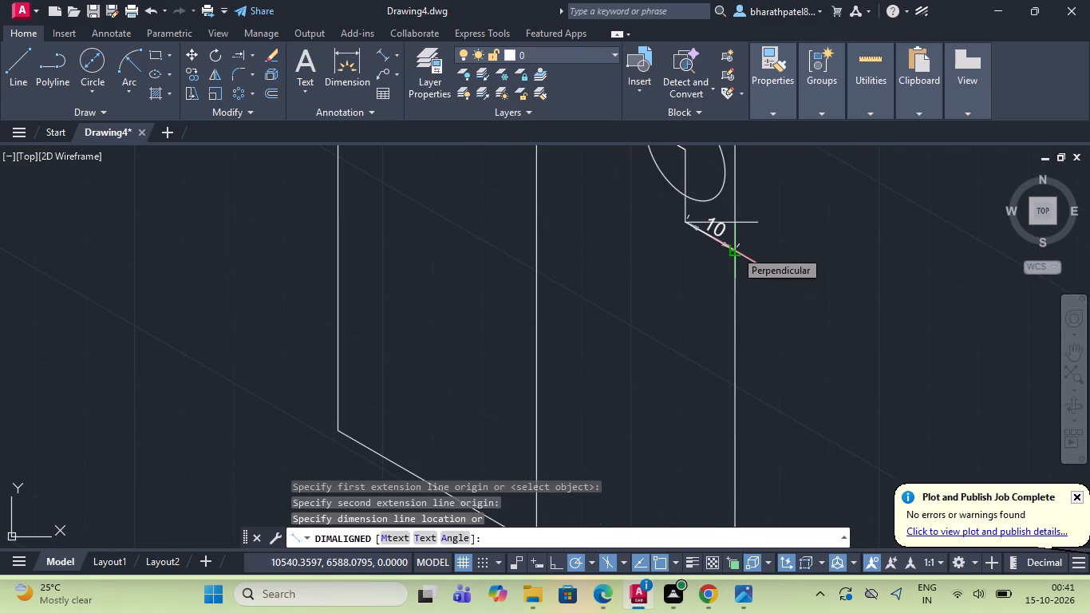
key("Escape")
scroll(735, 250, "down", 1)
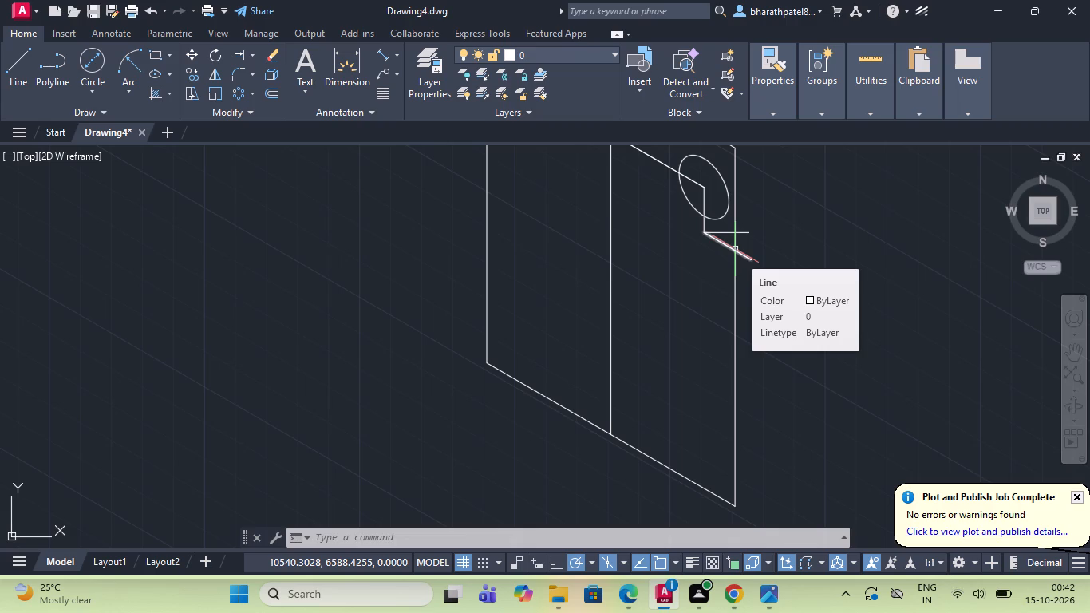
key("Escape")
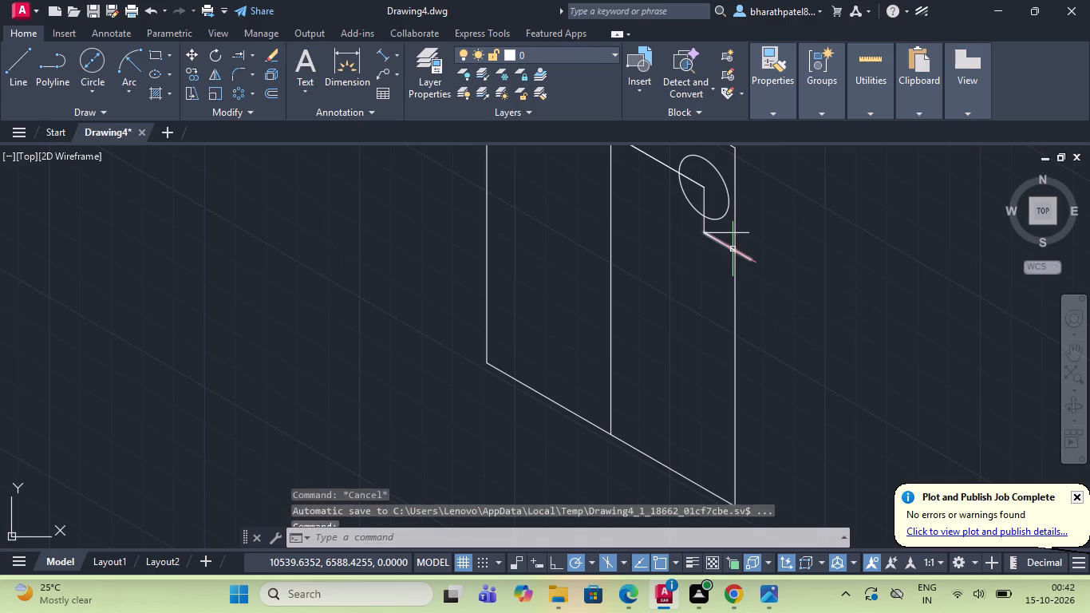
Erase the 330° line and the horizontal line starting at the lower end of the isocircle's vertical line.
scroll(725, 252, "down", 3)
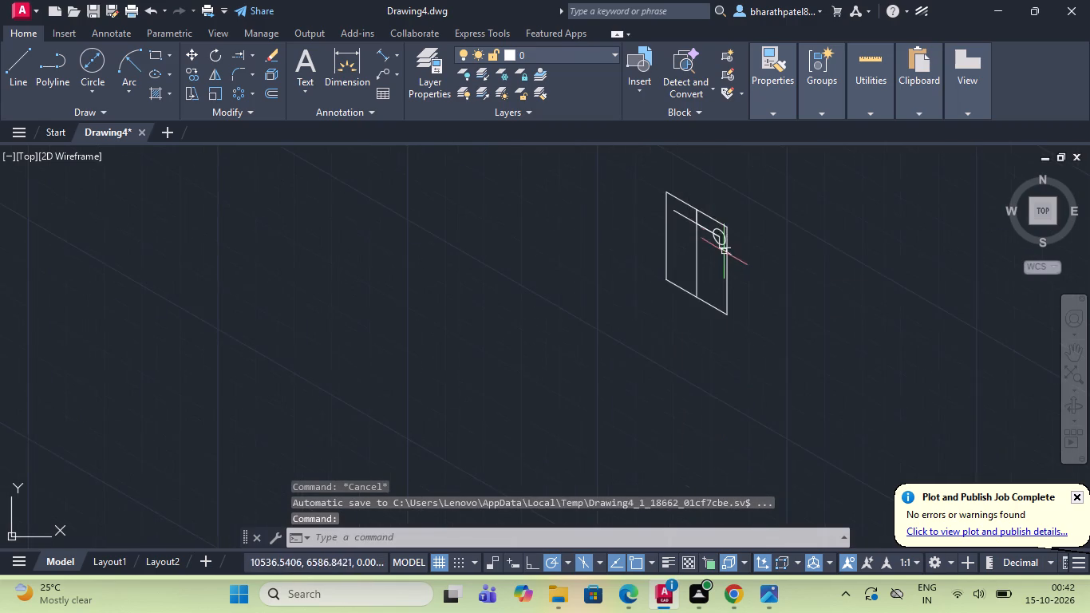
scroll(724, 228, "up", 3)
left_click(713, 310)
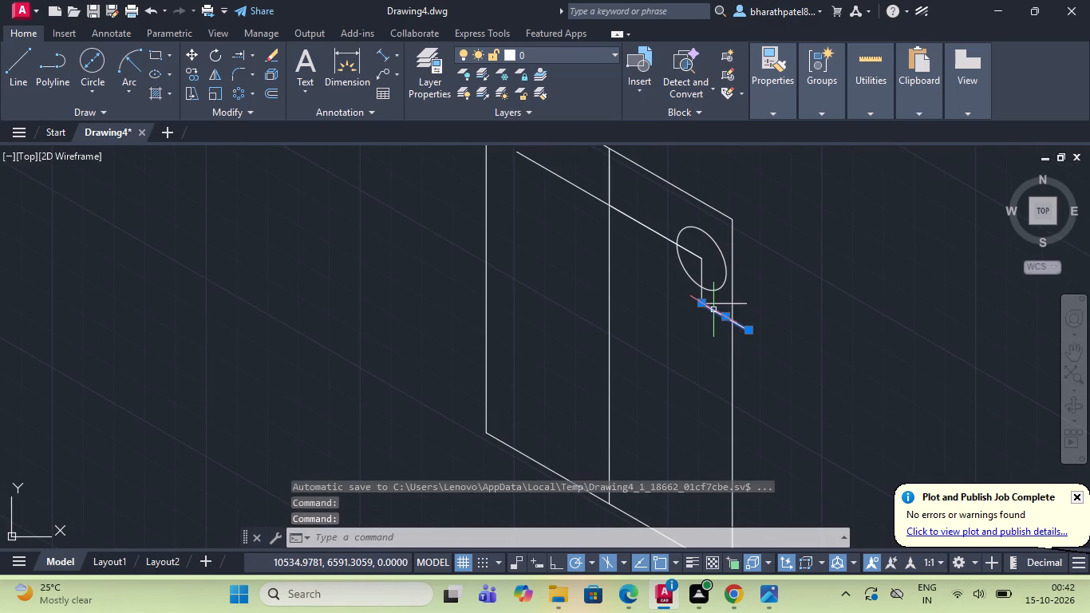
left_click(715, 303)
key("Delete")
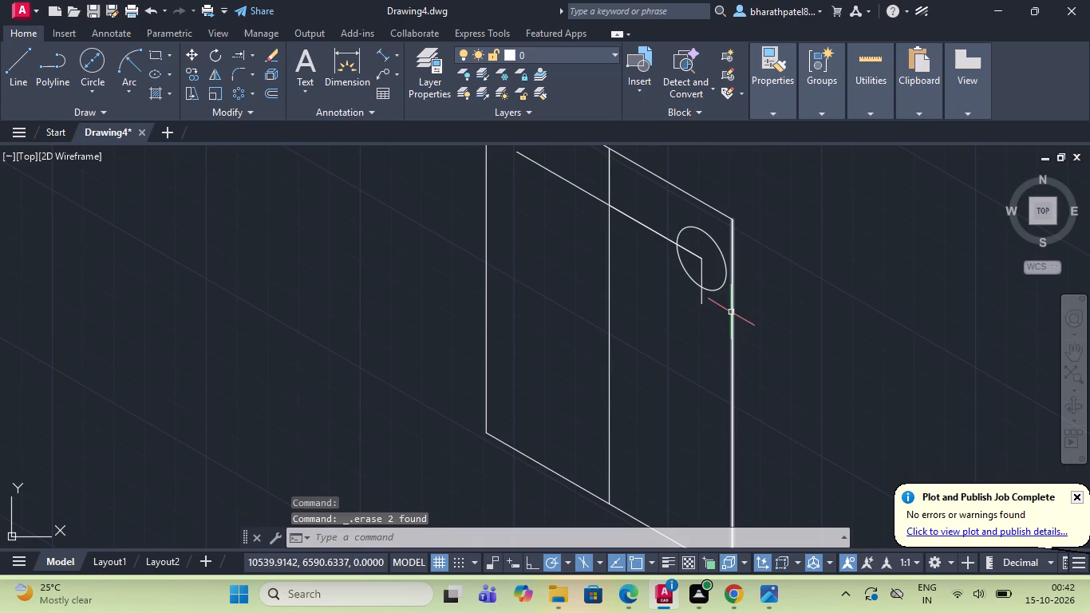
Erase the face's right, left and upper edges, keeping the vertical centre line and the lower edge.
left_click(732, 311)
left_click(488, 297)
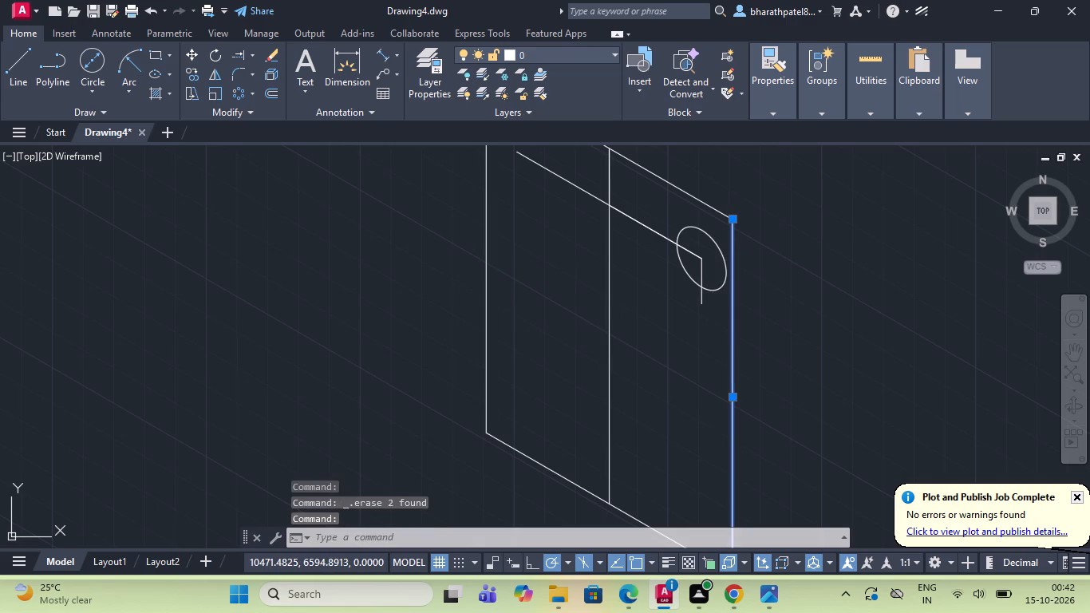
key("Delete")
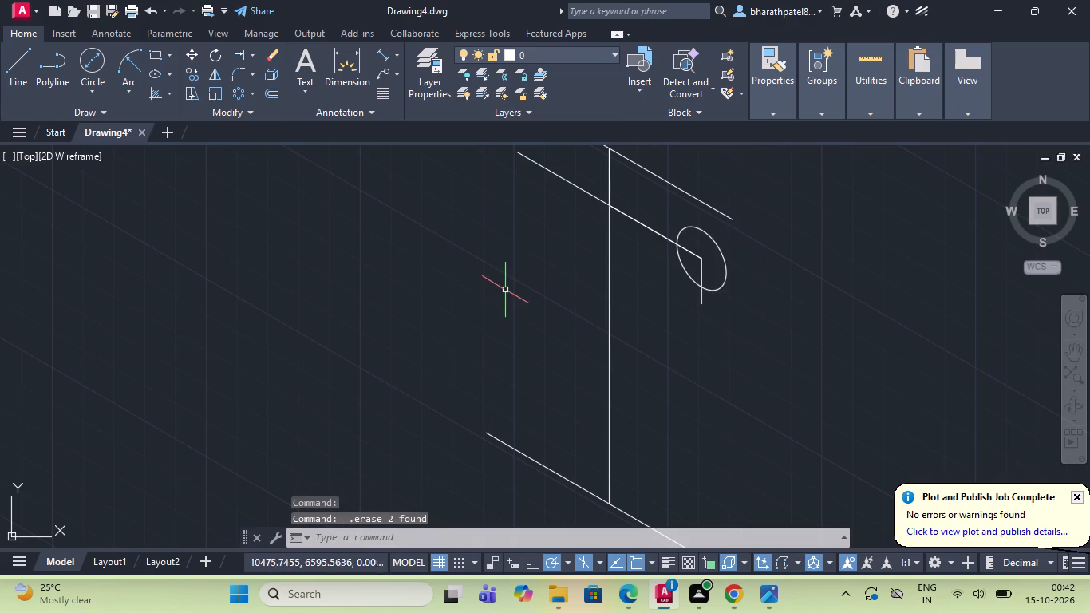
scroll(504, 293, "down", 2)
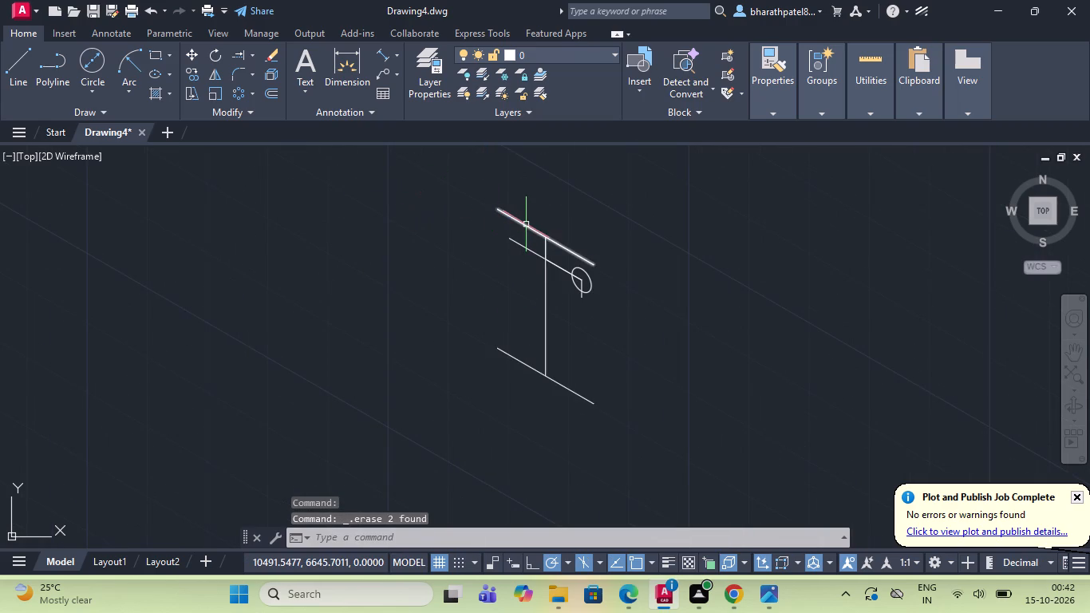
left_click(526, 224)
key("Delete")
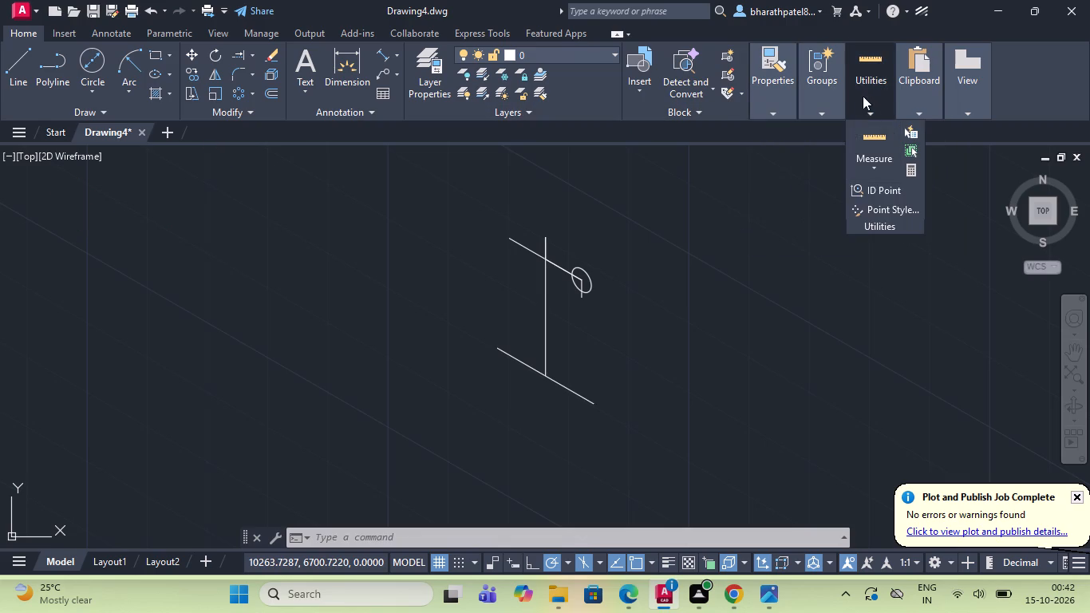
Open the quick calculator and compute 60+18.
left_click(914, 166)
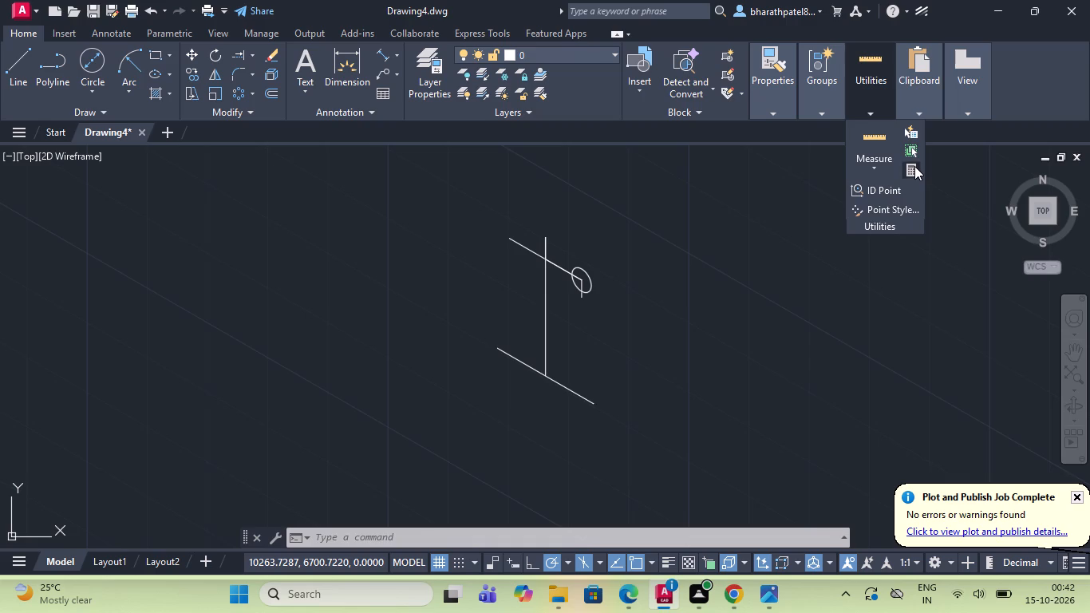
left_click(913, 169)
triple_click(914, 169)
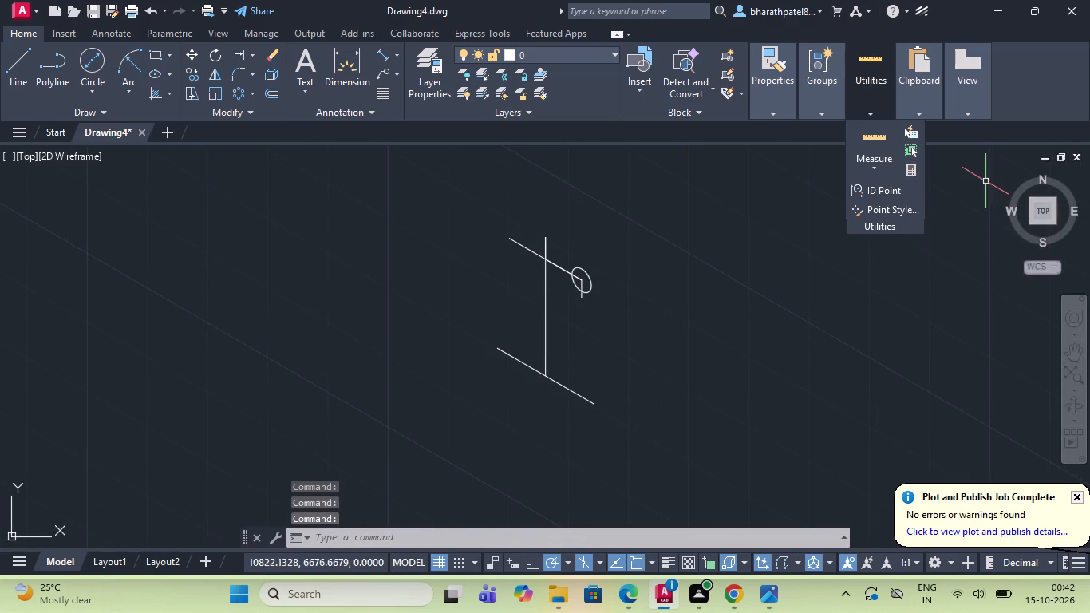
left_click(907, 171)
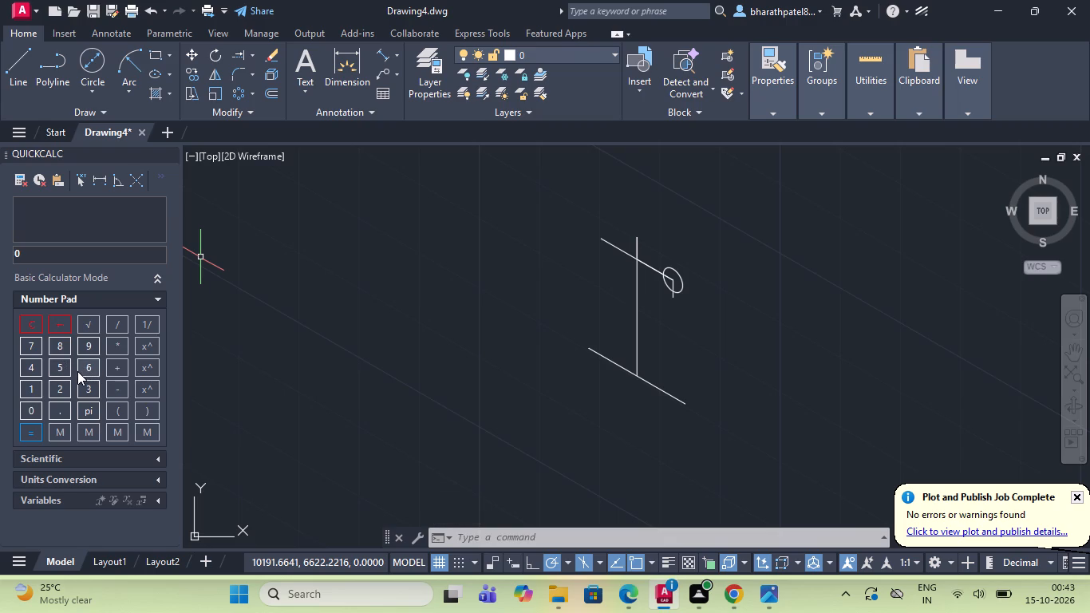
left_click(85, 366)
left_click(36, 405)
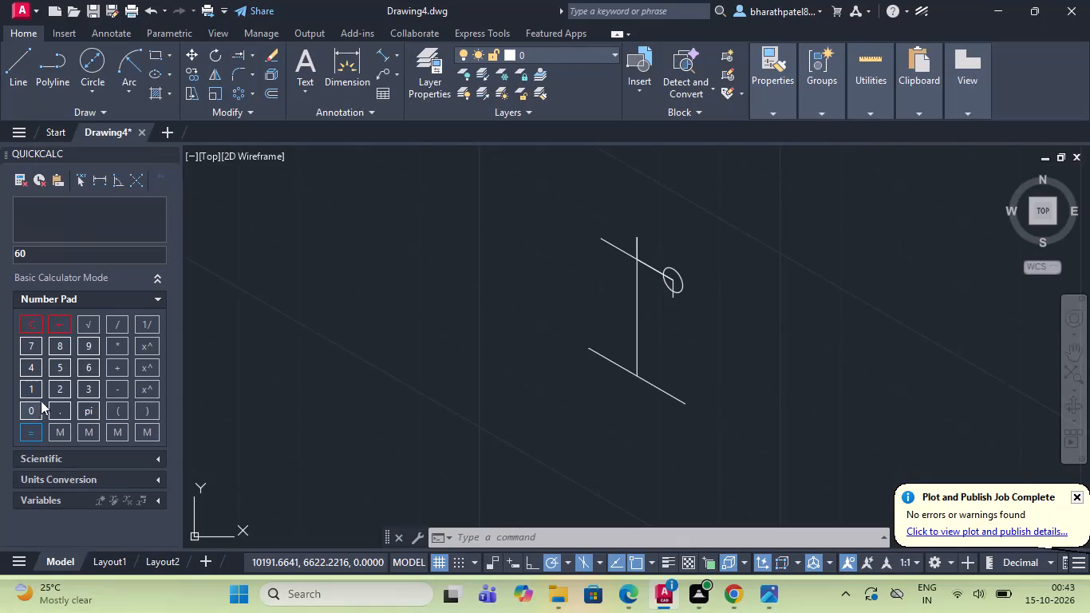
left_click(118, 370)
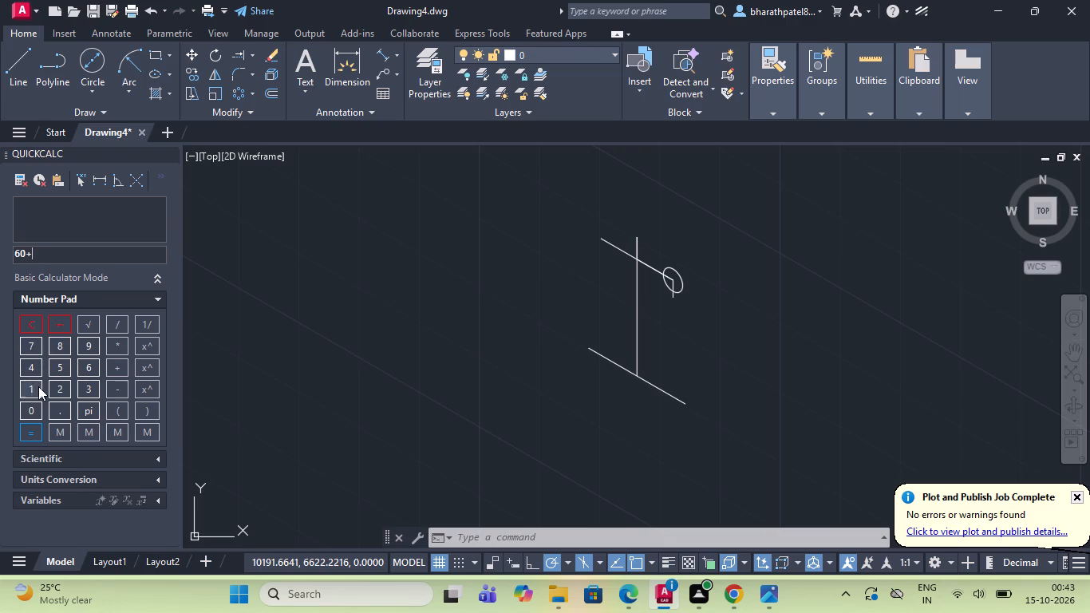
left_click(38, 386)
left_click(60, 343)
left_click(34, 427)
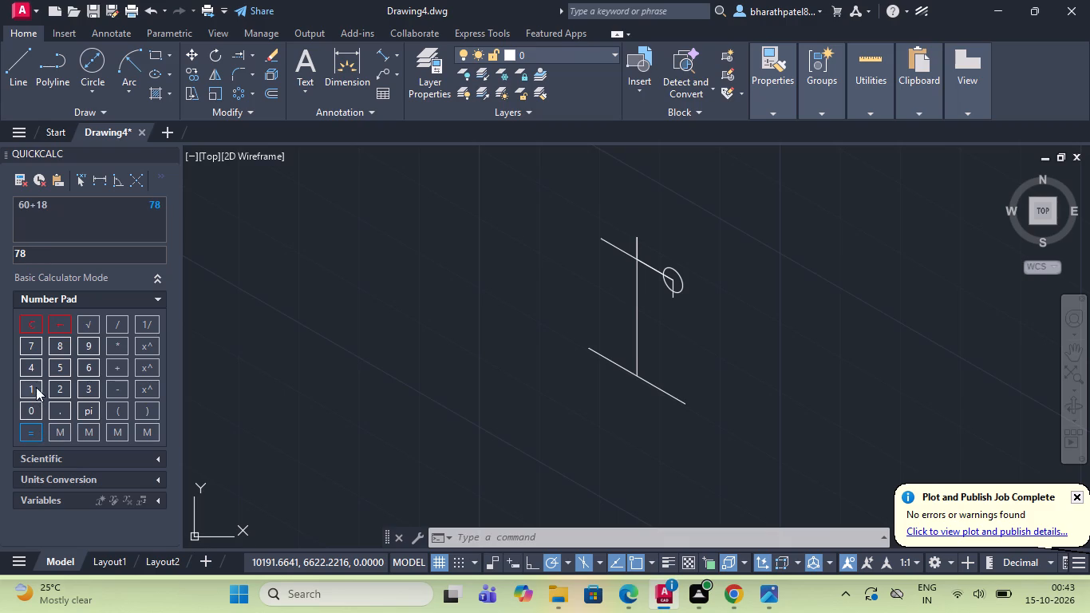
Compute 78+78 in the quick calculator.
left_click(117, 364)
left_click(35, 342)
left_click(58, 342)
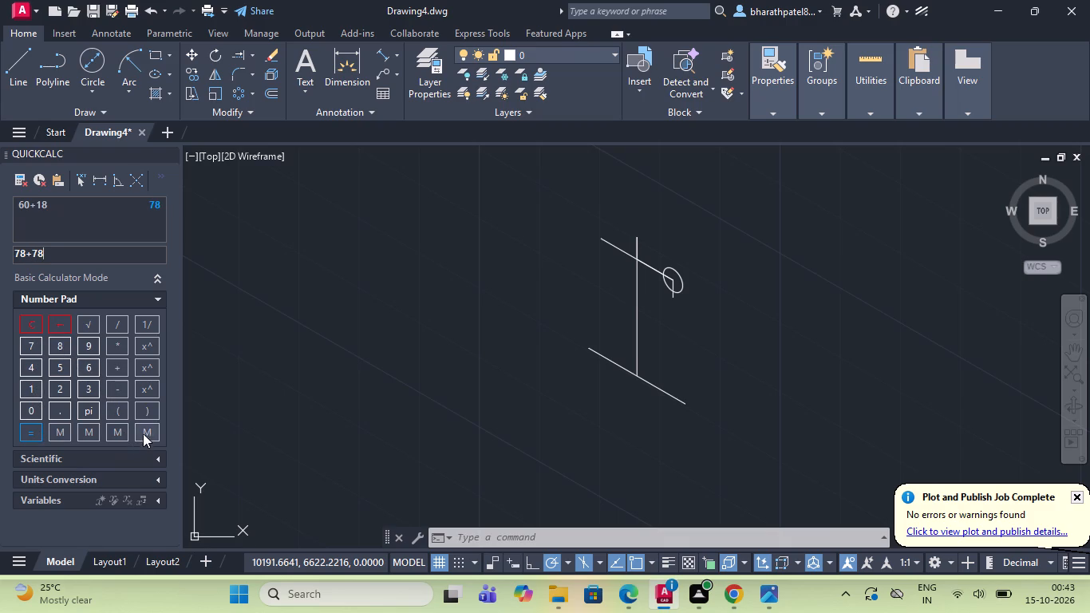
left_click(147, 430)
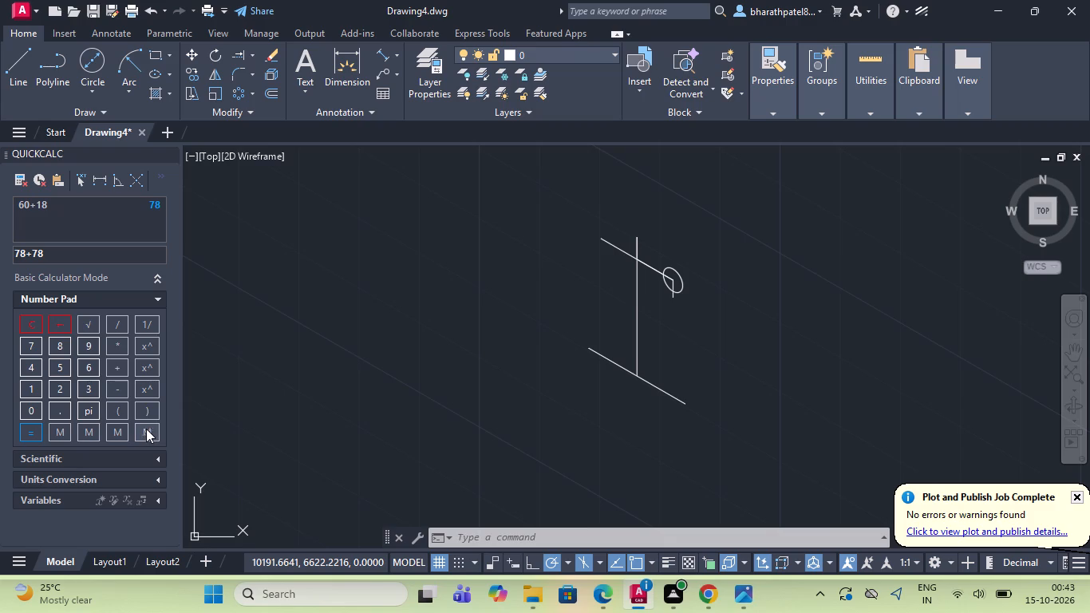
left_click(33, 427)
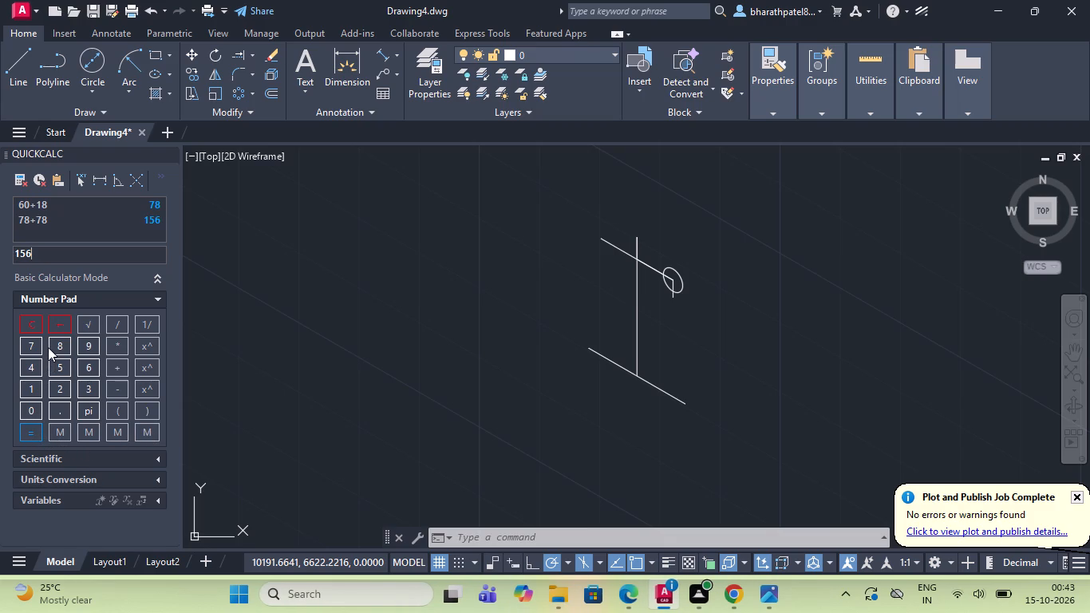
Draw the new upper edge from the centre line's upper end: 78 along 150°, then 156 back along 330°.
left_click(9, 73)
scroll(697, 277, "up", 1)
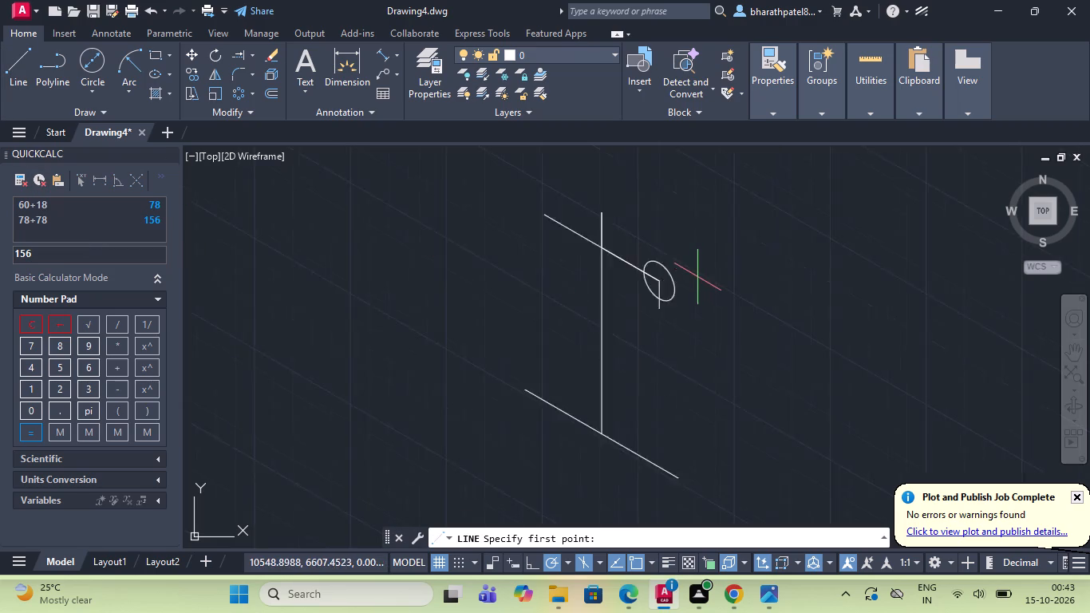
scroll(697, 277, "up", 1)
scroll(697, 277, "down", 2)
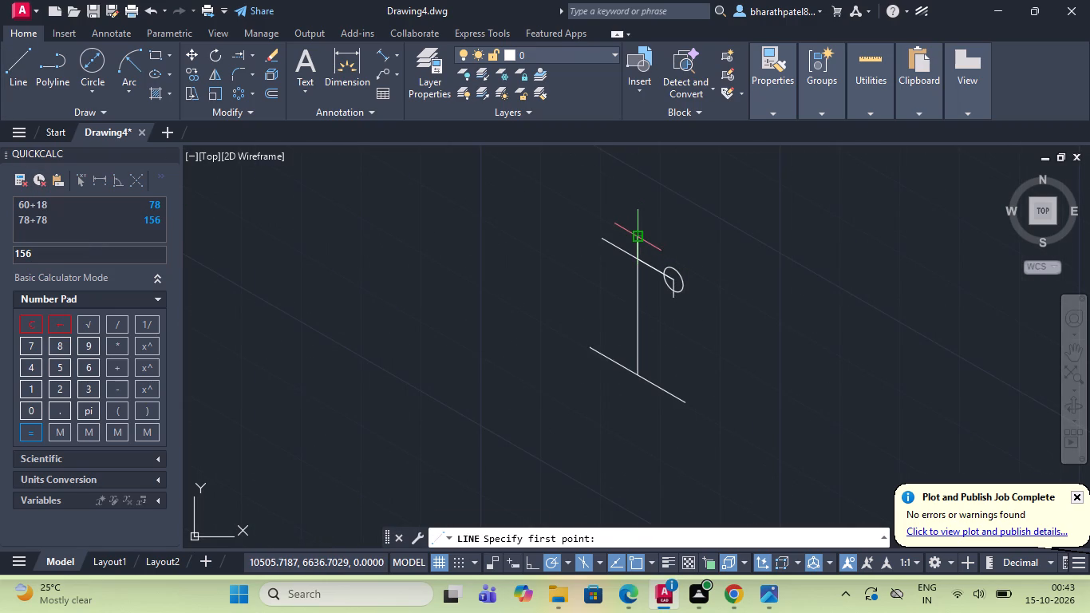
left_click(639, 236)
scroll(639, 236, "up", 4)
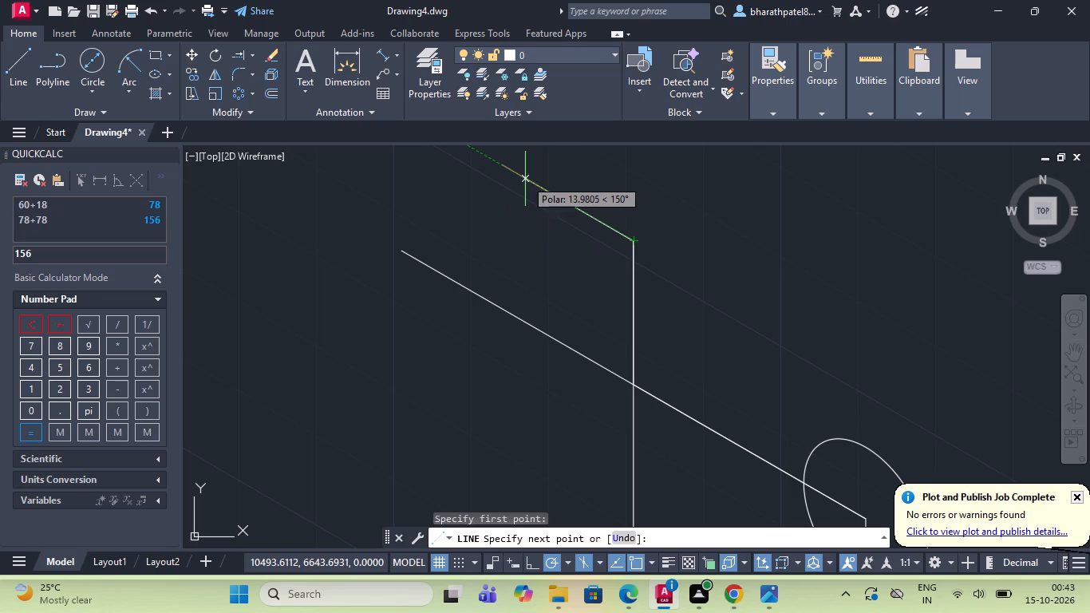
type("78")
key("Return")
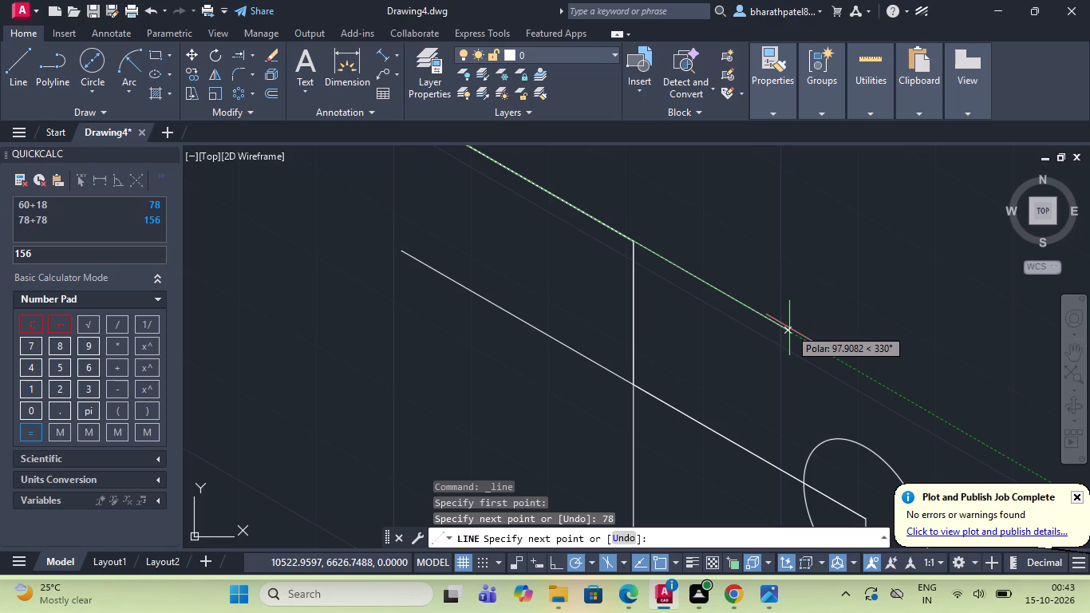
type("156")
key("Return")
Continue the line from the upper edge's lower-right end straight down 100 for the face's right edge.
scroll(670, 239, "down", 3)
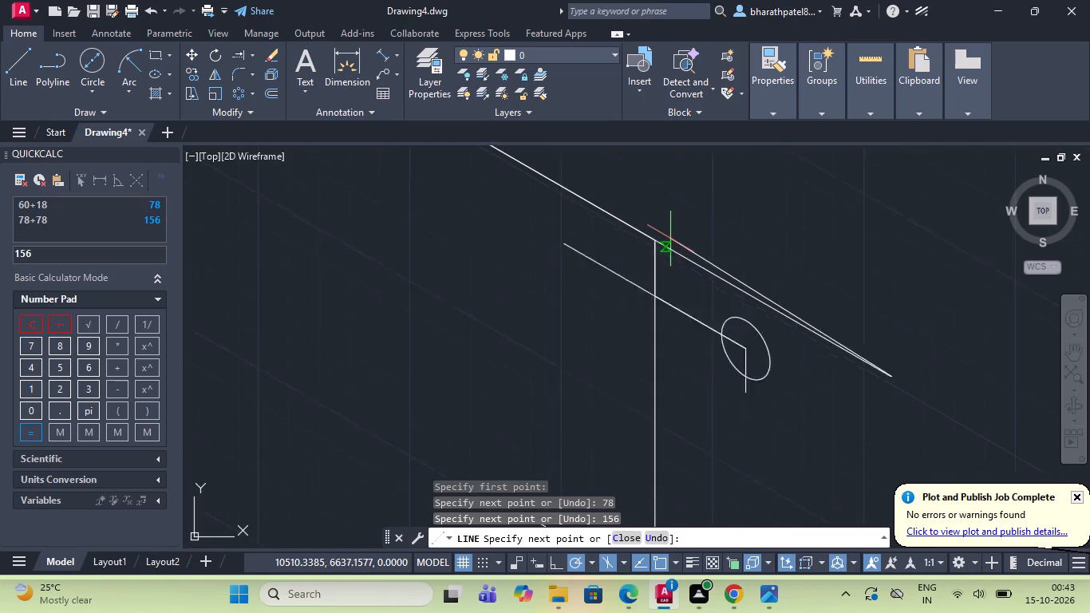
scroll(812, 406, "up", 2)
scroll(812, 406, "down", 5)
scroll(764, 492, "up", 4)
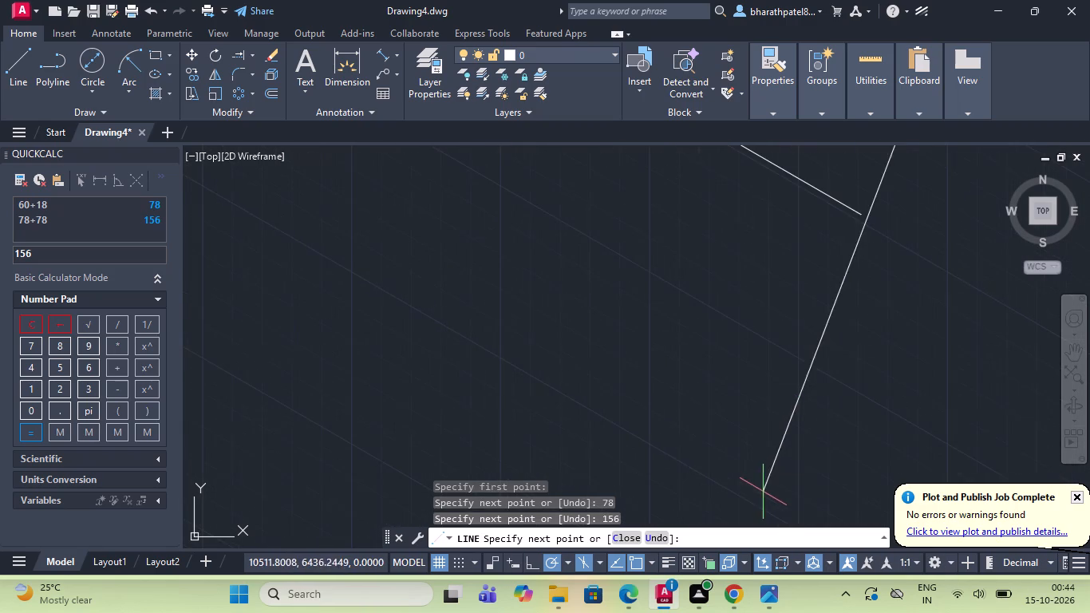
scroll(843, 333, "down", 3)
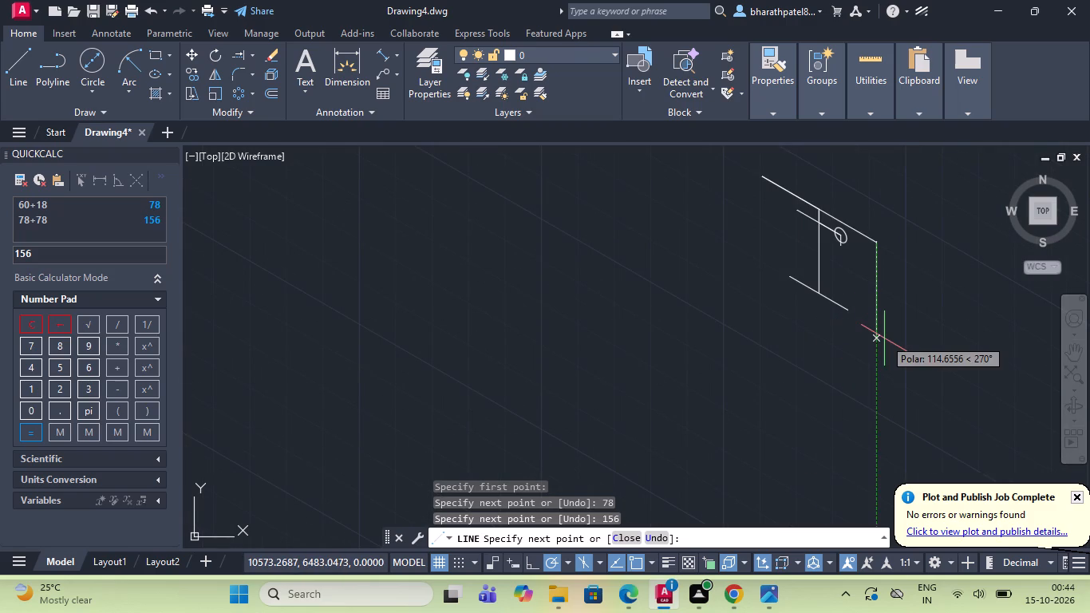
key("1")
type("00")
key("Return")
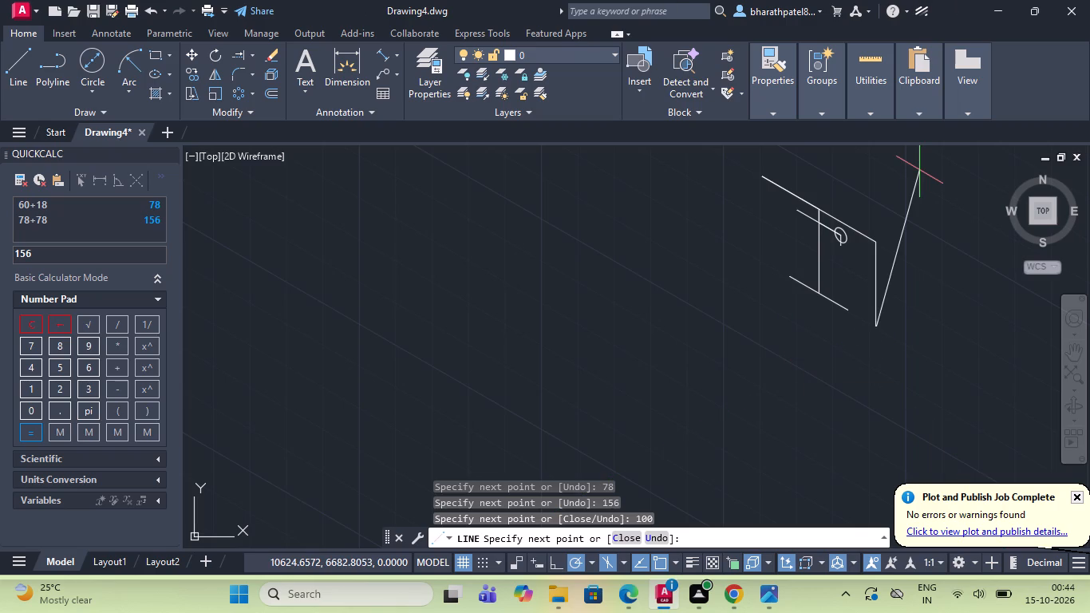
Draw the face's left edge straight down 100 from the upper edge's upper-left end.
scroll(663, 369, "down", 2)
scroll(755, 334, "up", 3)
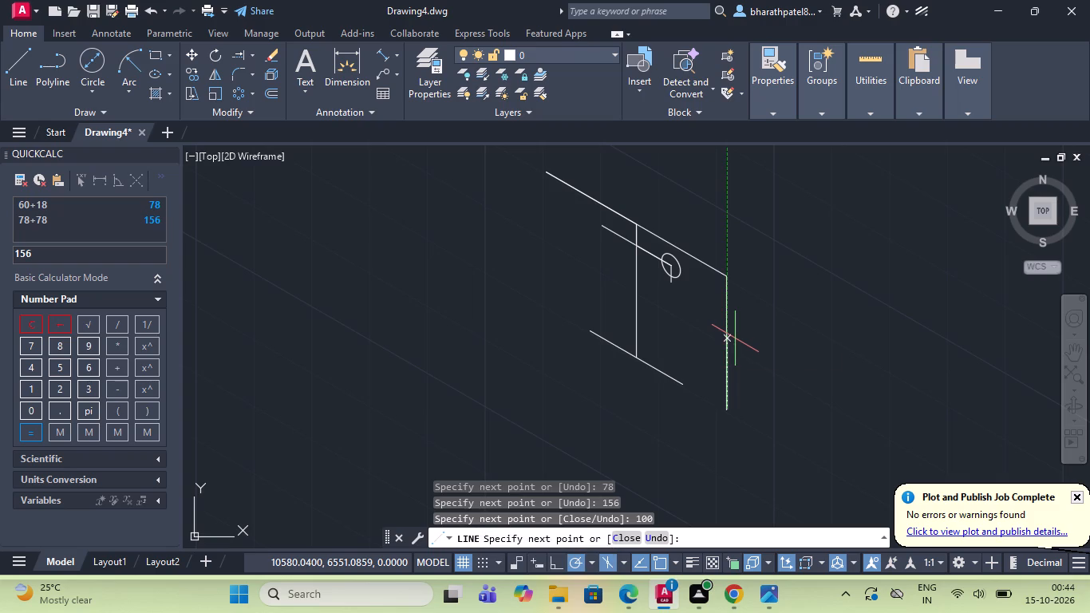
key("Escape")
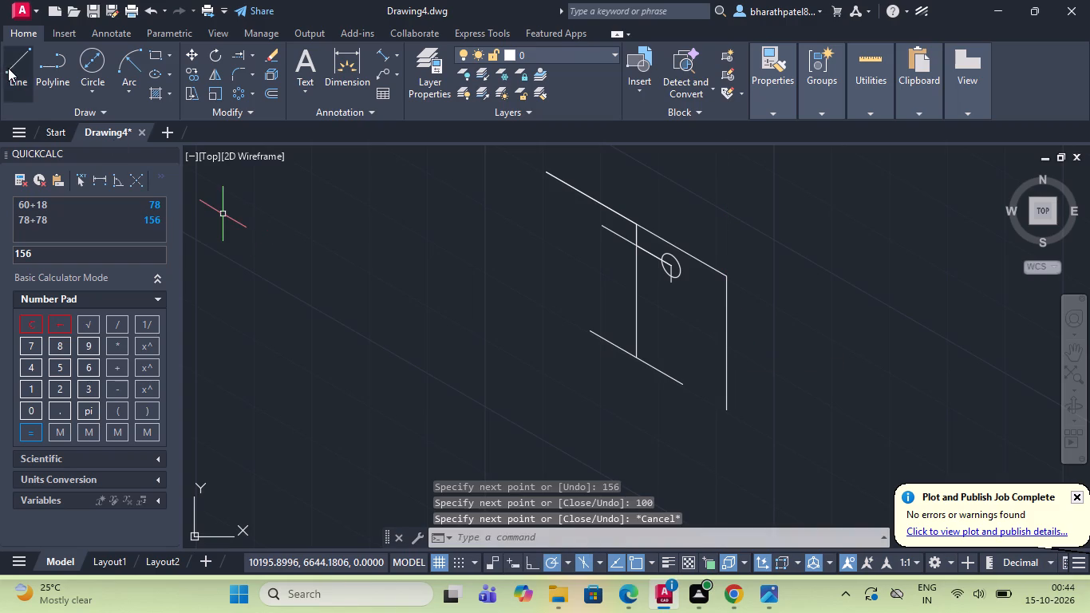
left_click(8, 68)
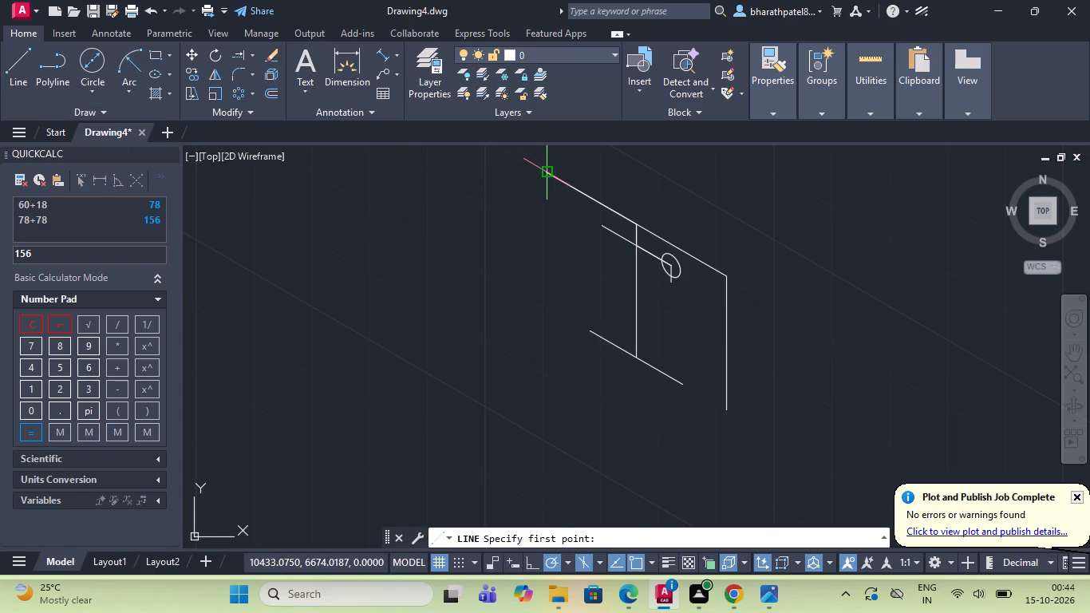
left_click(544, 174)
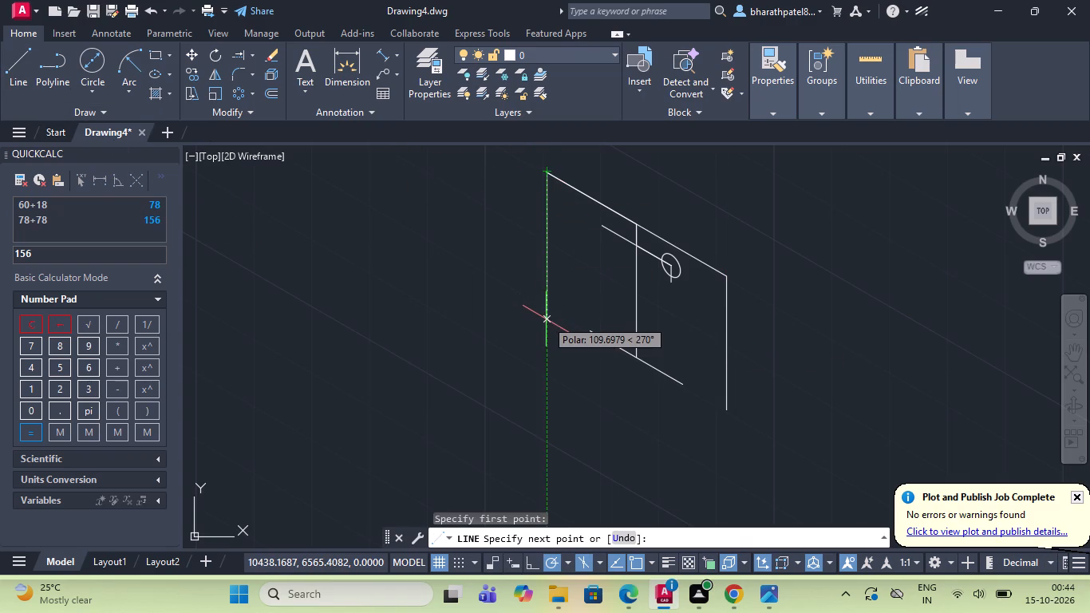
key("1")
type("00")
key("Return")
Complete the face's lower edge with lines joining the short lower line's ends to the lower ends of the left and right edges.
scroll(592, 334, "up", 3)
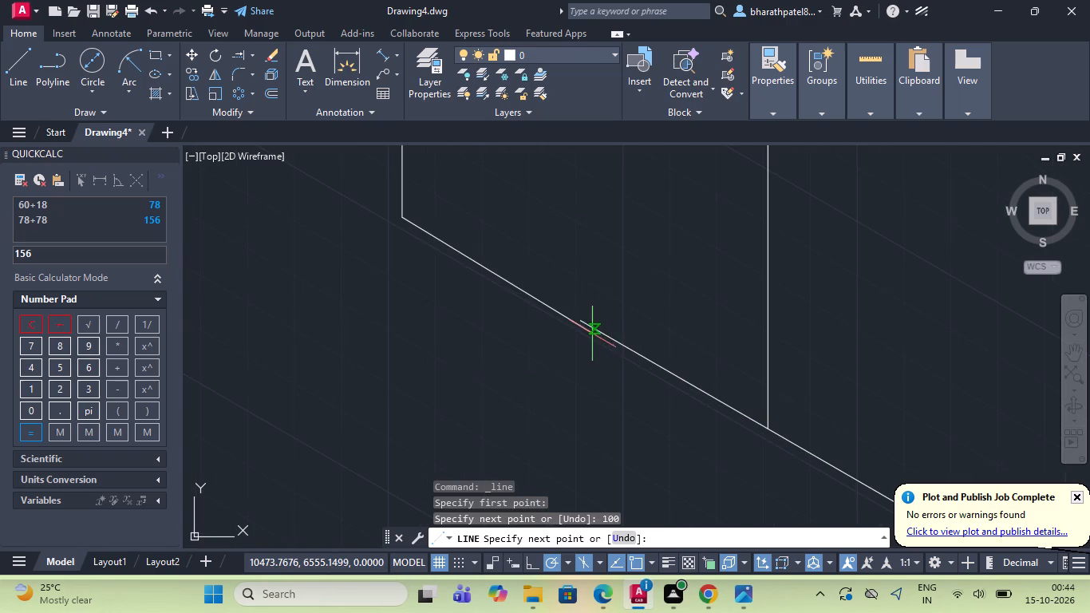
scroll(587, 324, "up", 3)
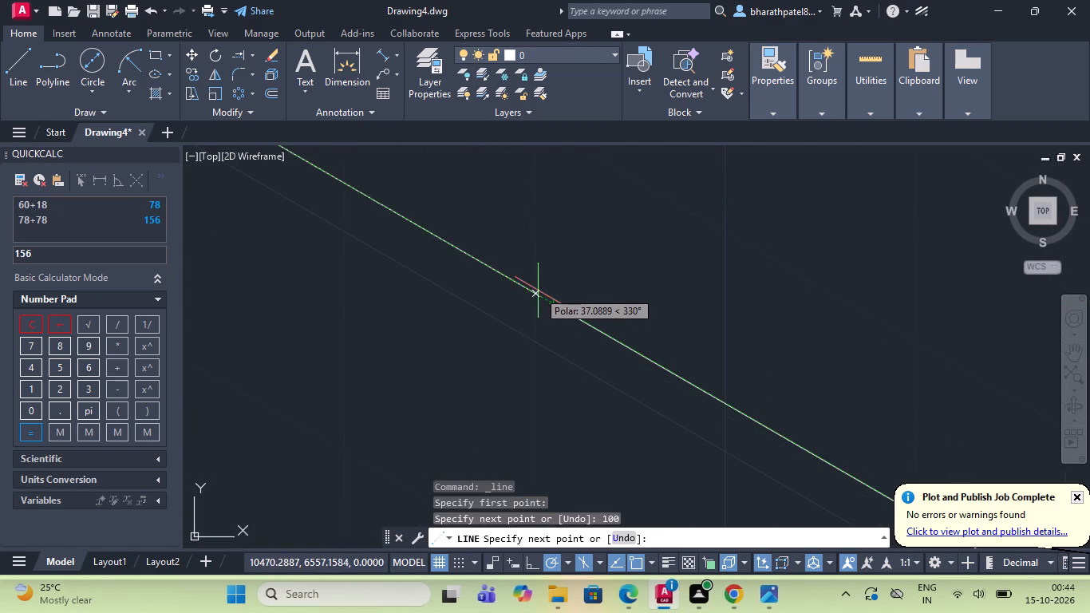
left_click(551, 300)
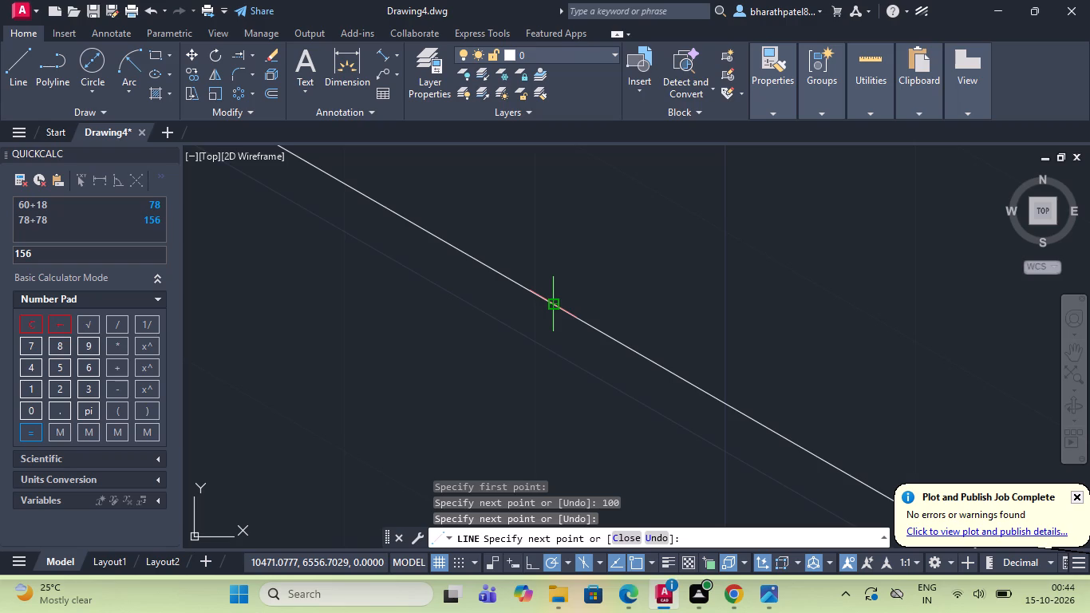
key("Escape")
scroll(456, 306, "down", 3)
left_click(22, 55)
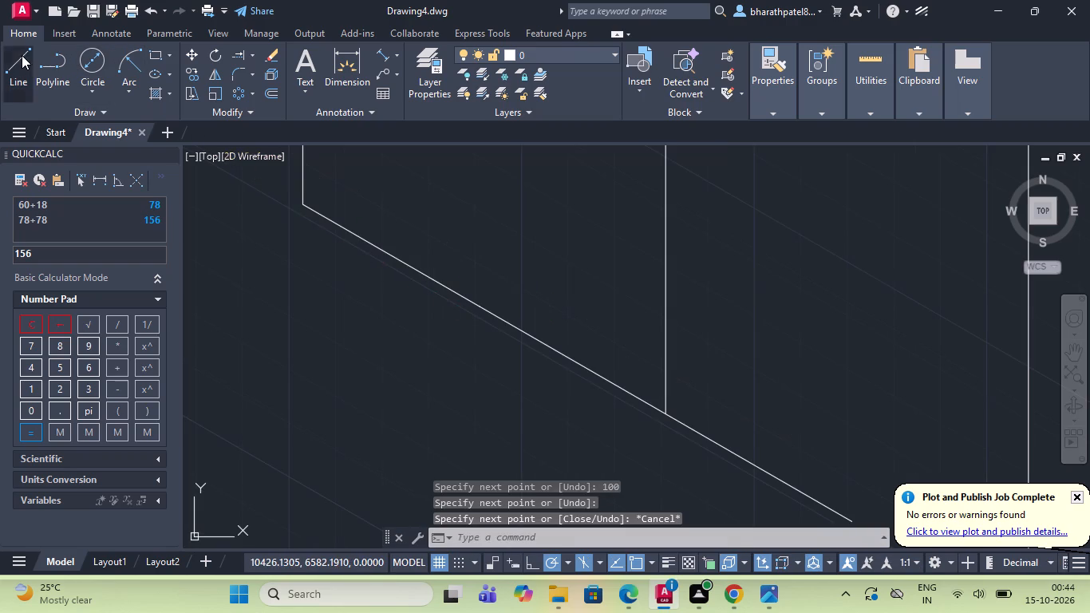
scroll(193, 202, "down", 4)
scroll(295, 256, "up", 3)
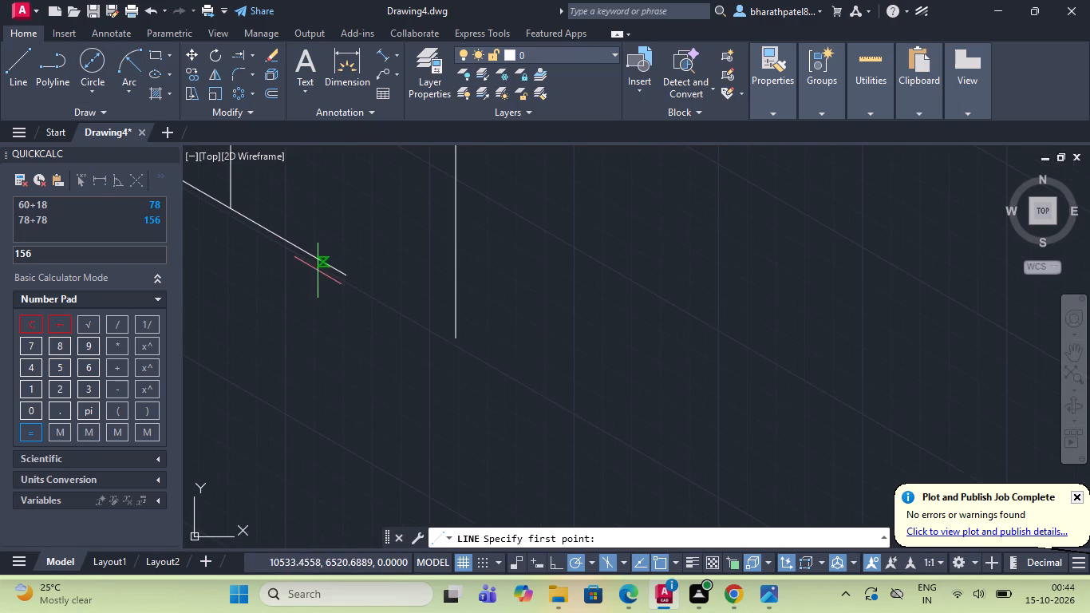
left_click(342, 271)
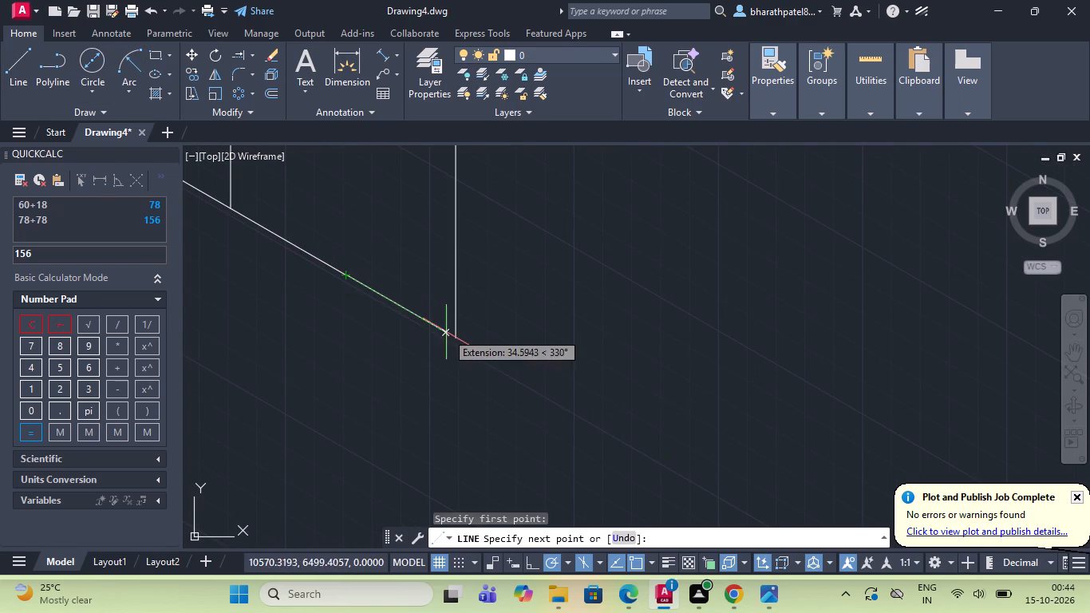
left_click(454, 333)
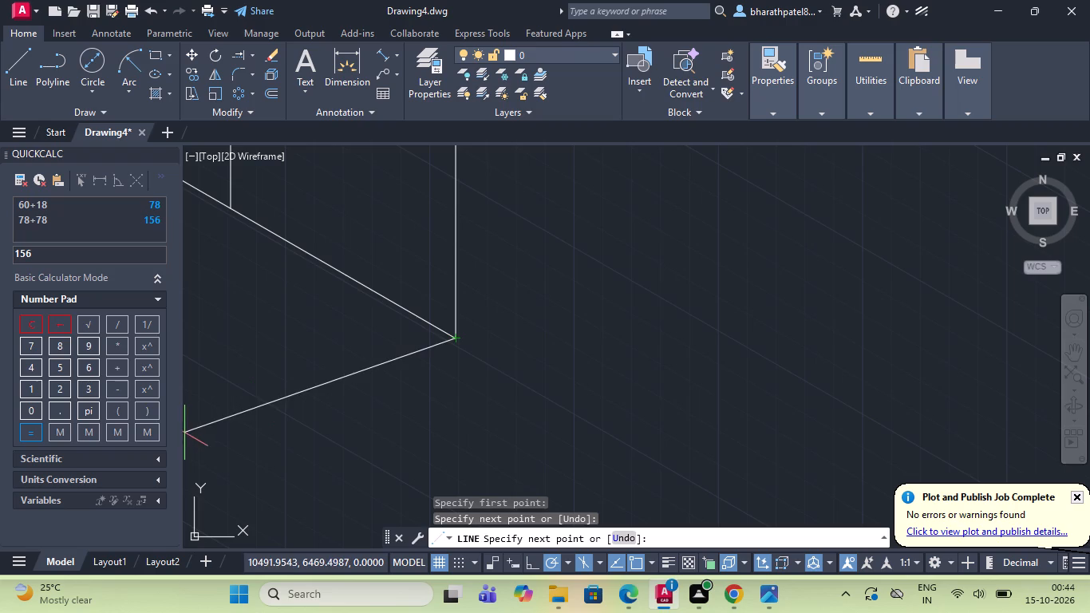
key("Escape")
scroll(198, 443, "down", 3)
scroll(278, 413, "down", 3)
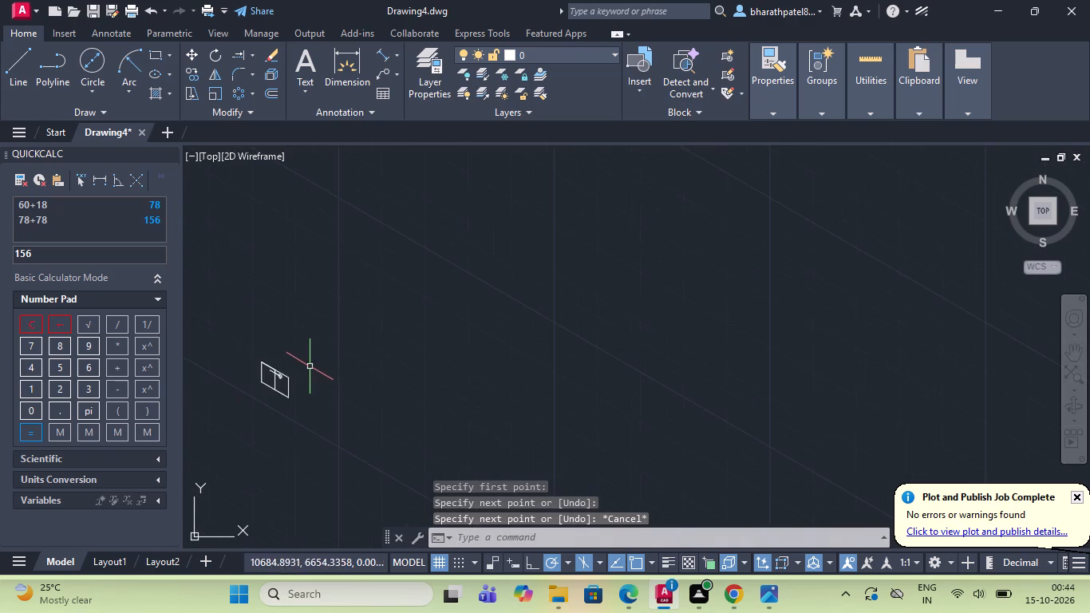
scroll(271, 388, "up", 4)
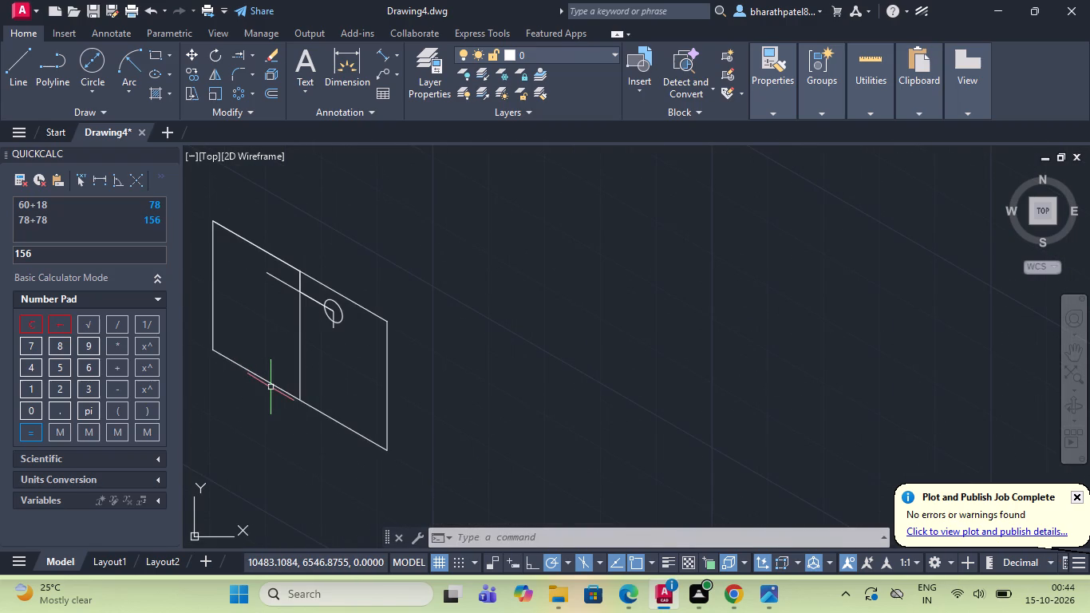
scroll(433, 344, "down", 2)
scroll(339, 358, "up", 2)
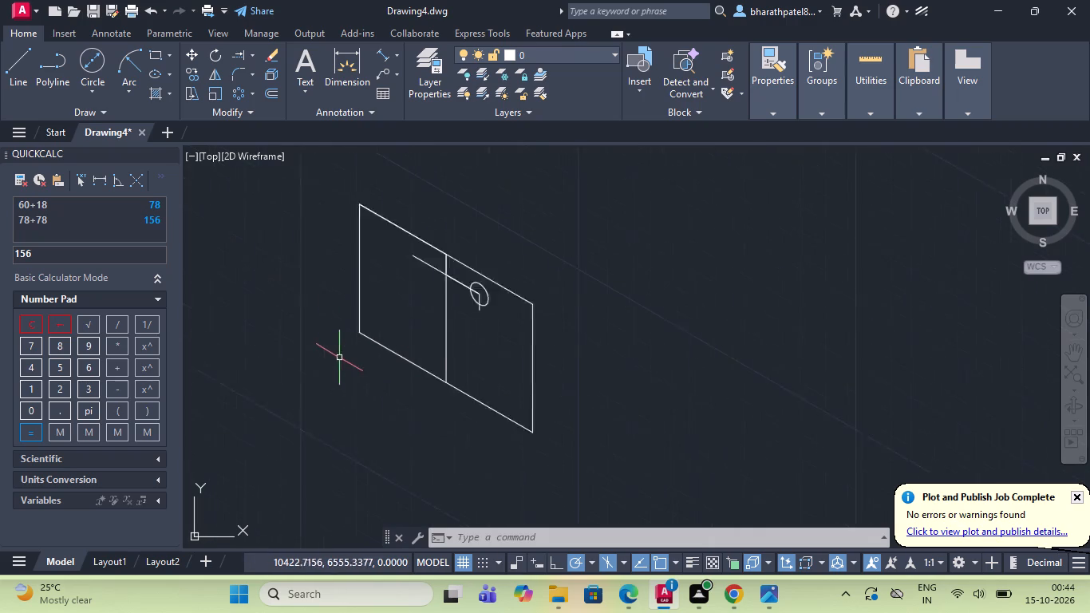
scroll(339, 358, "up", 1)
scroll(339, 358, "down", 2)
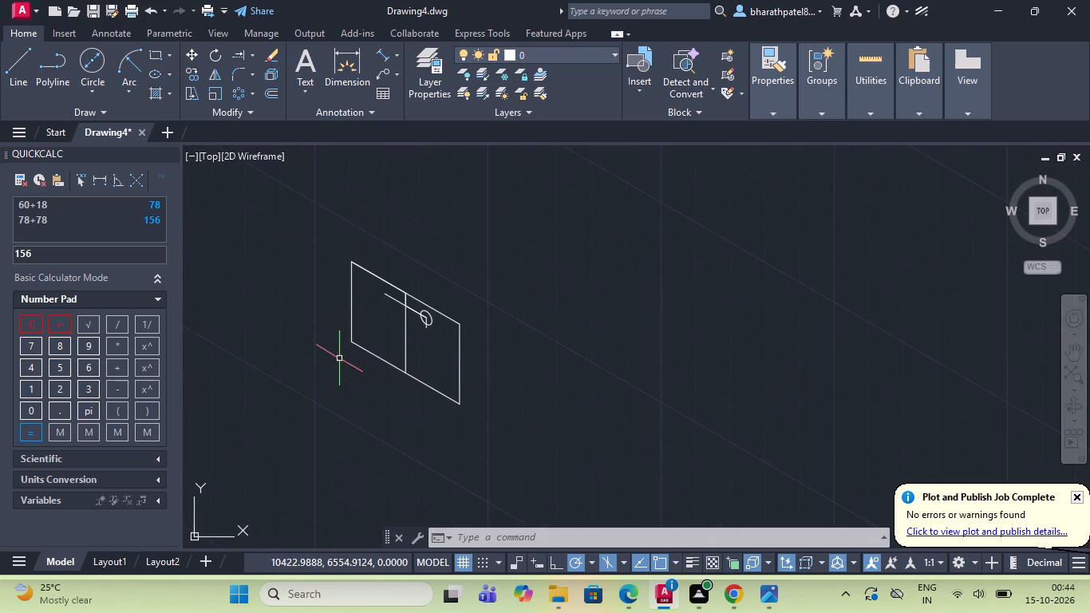
Draw a line about 55 long at 330° from the isocircle's centre, ending just beyond the face's right edge.
scroll(436, 285, "up", 2)
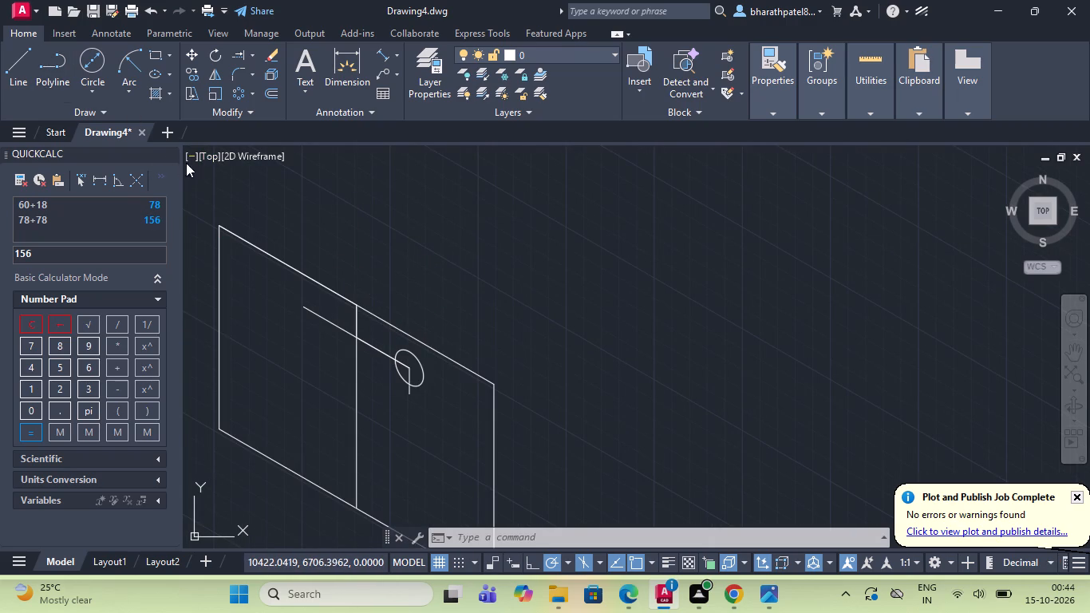
left_click(14, 72)
scroll(399, 411, "up", 3)
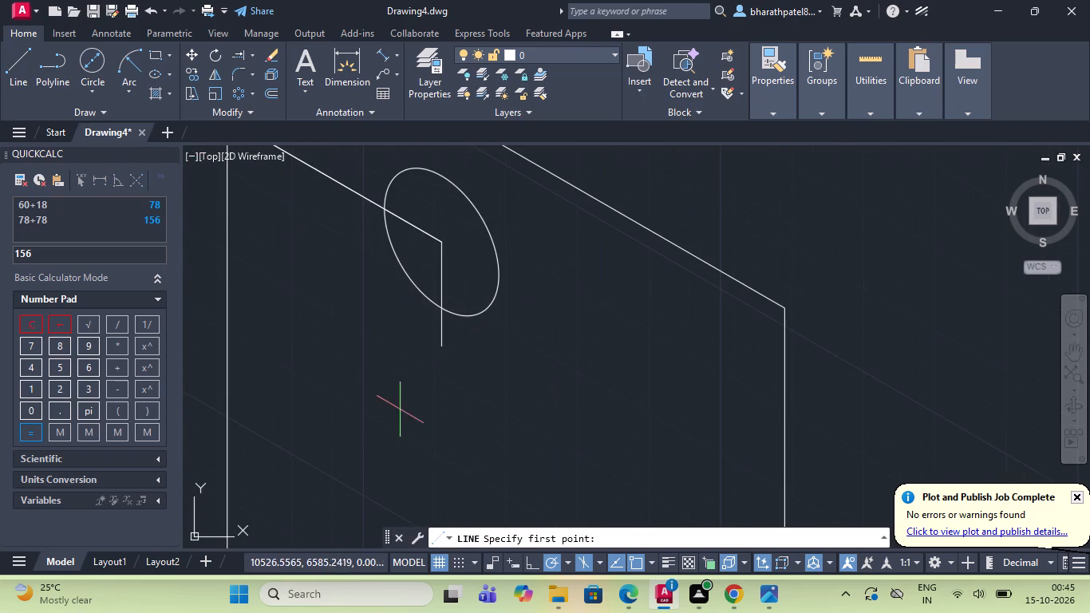
left_click(440, 236)
scroll(440, 236, "down", 2)
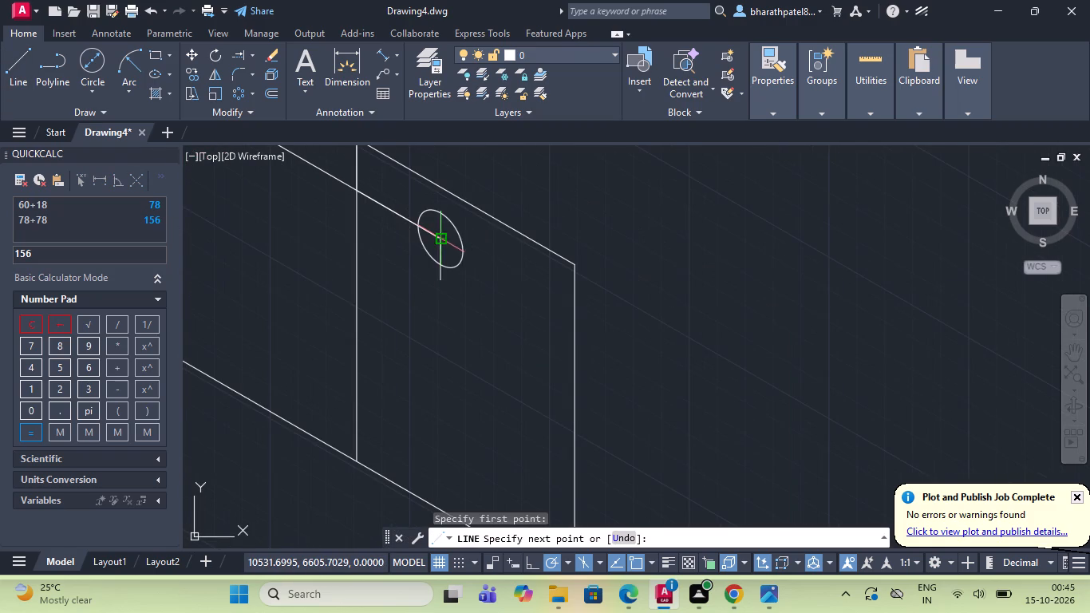
left_click(596, 326)
key("Escape")
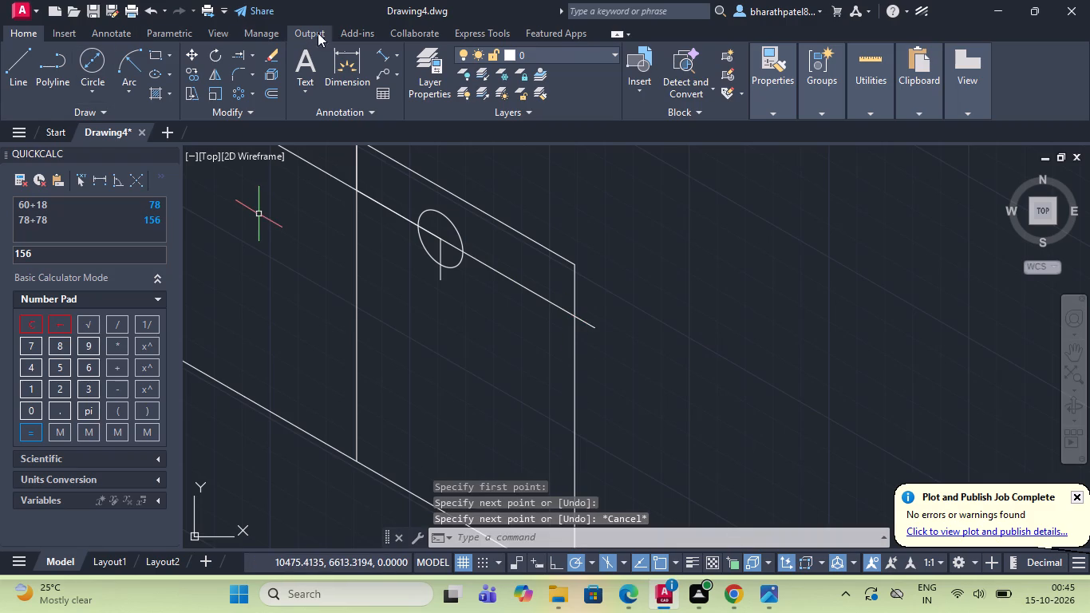
Measure the distance from the isocircle's centre to the right edge with a trial aligned dimension, without placing it.
left_click(380, 53)
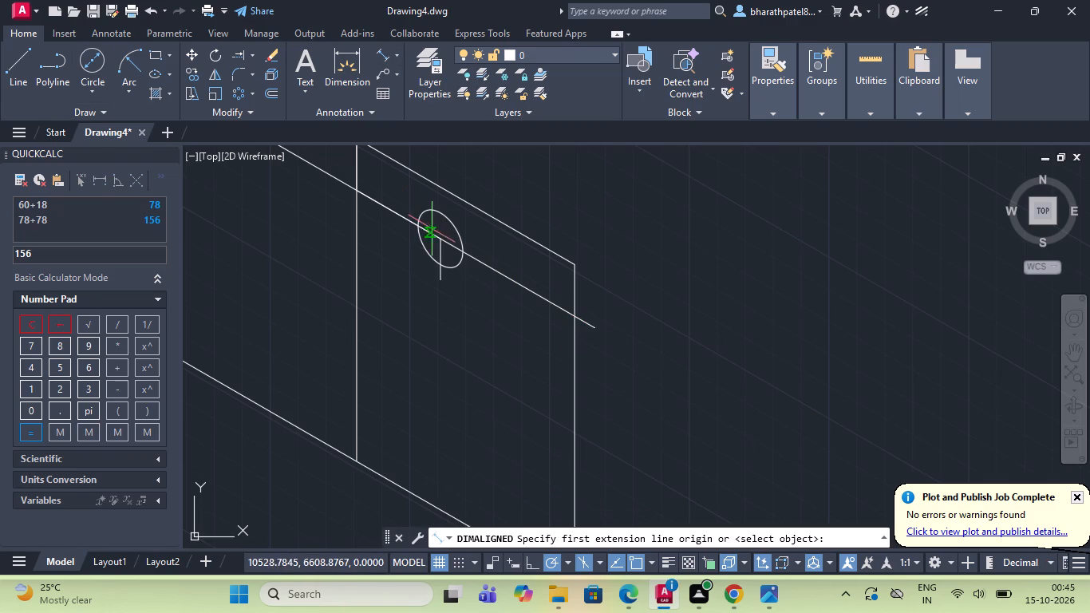
left_click(438, 242)
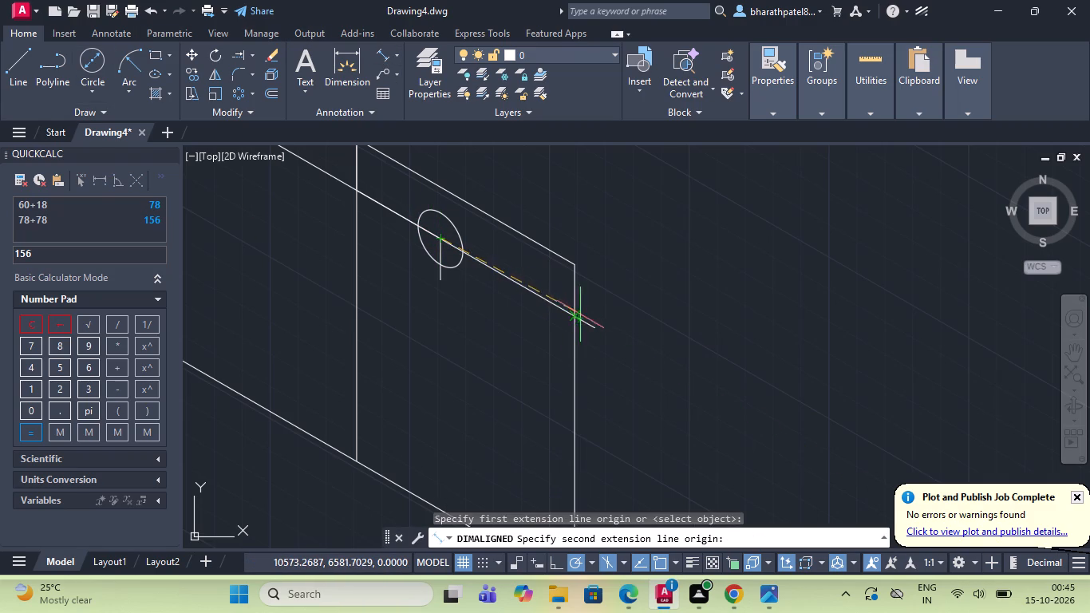
left_click(579, 315)
key("Escape")
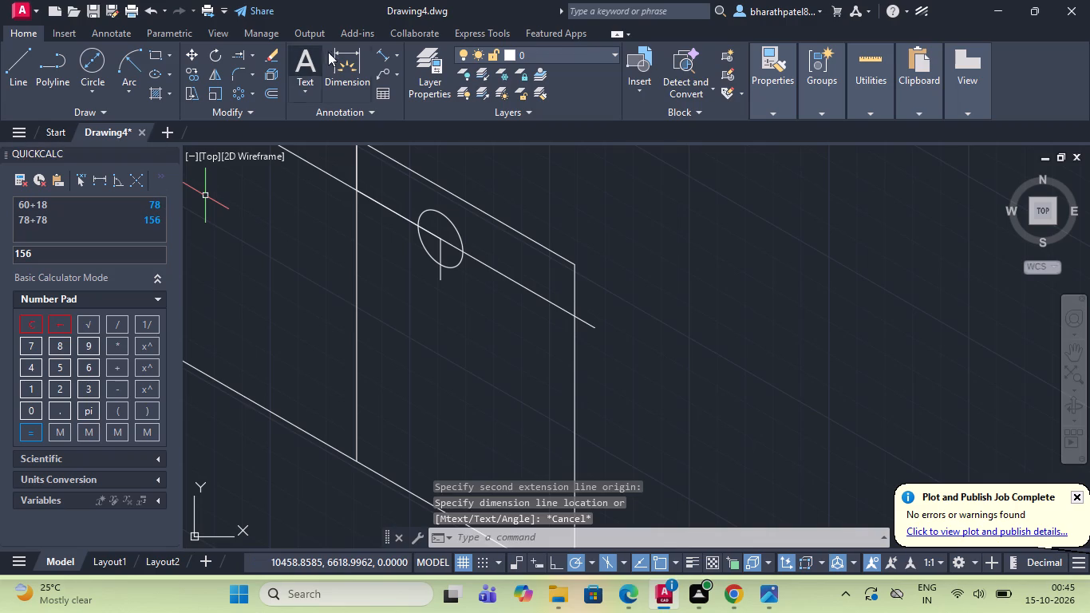
Measure the distance from the vertical centre line to the isocircle's centre with a trial aligned dimension, without placing it.
left_click(386, 52)
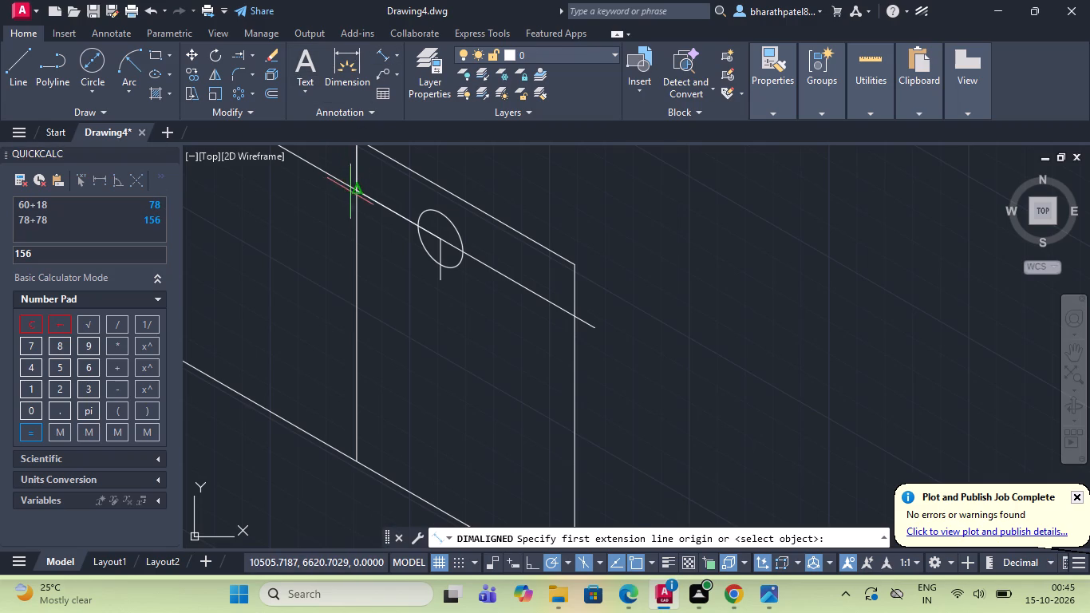
left_click(353, 192)
scroll(432, 238, "up", 3)
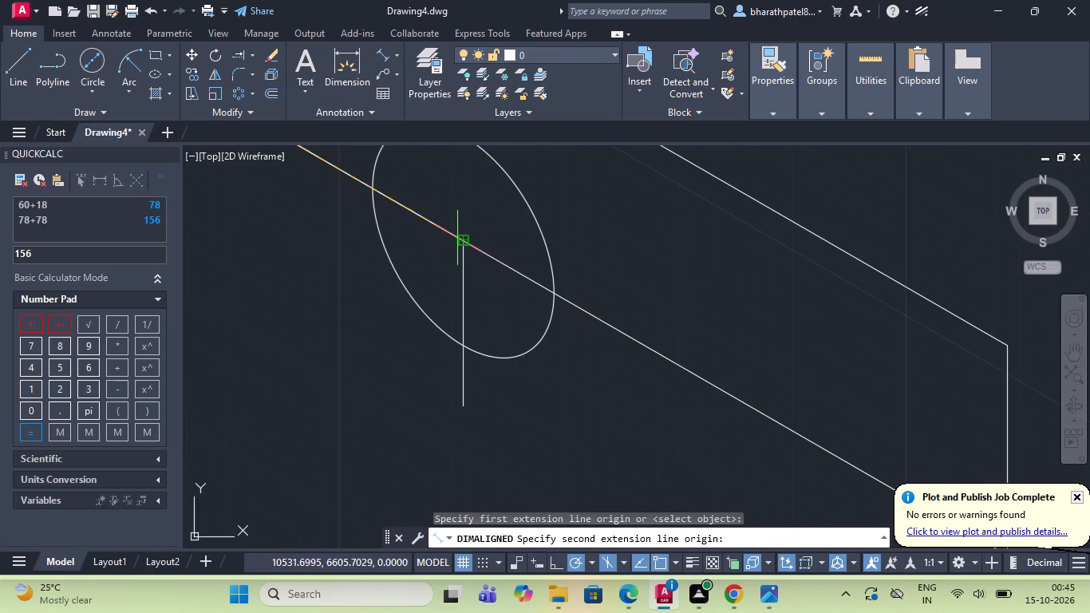
left_click(459, 239)
scroll(459, 239, "down", 3)
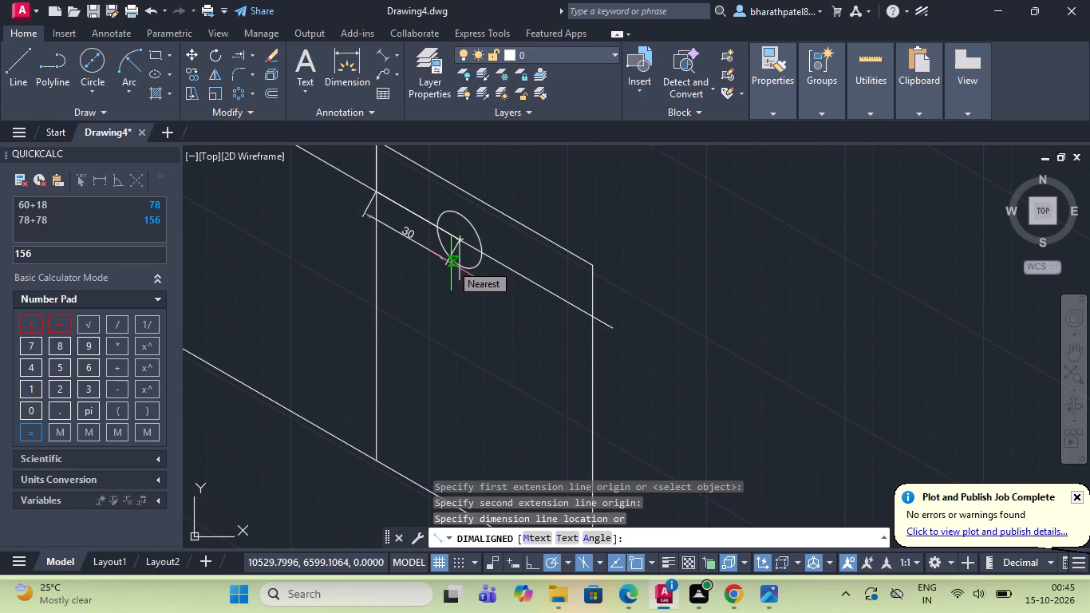
key("Escape")
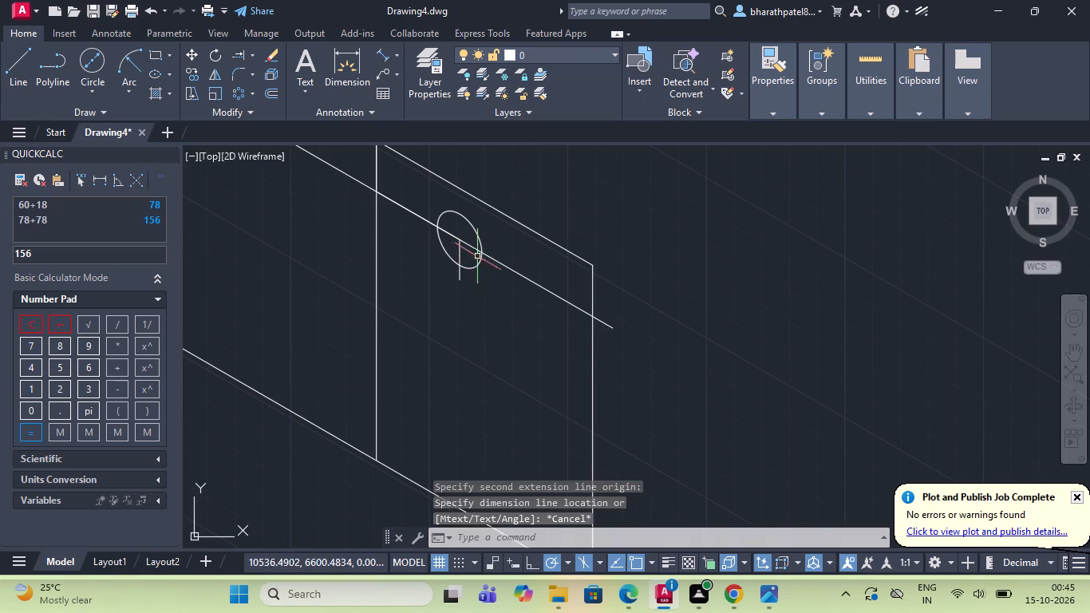
Draw a line 18 long at 330° from the isocircle's centre, continuing it straight down past the face's lower edge.
left_click(14, 65)
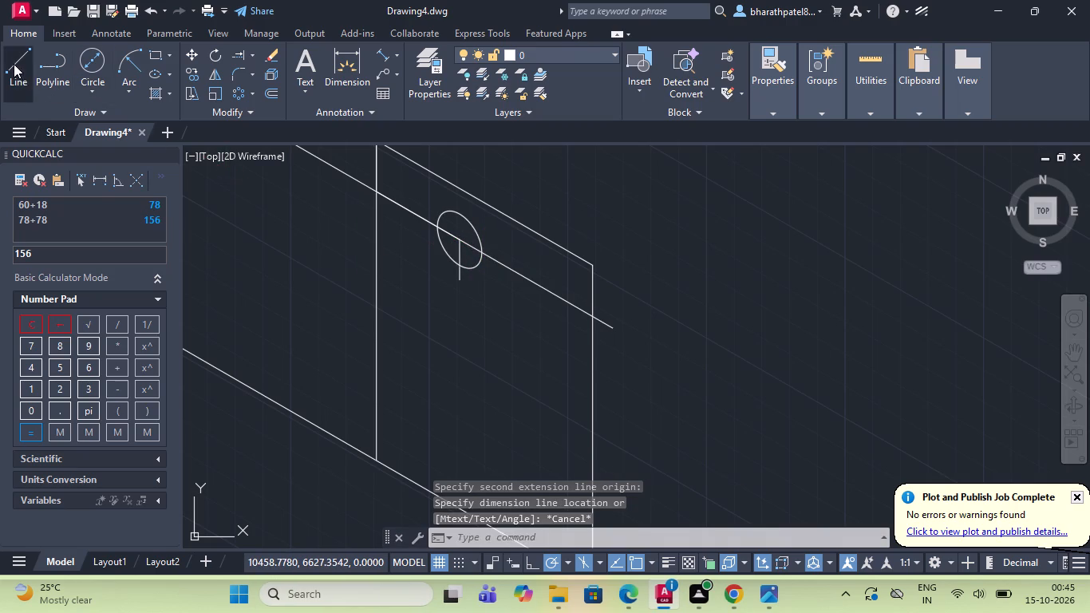
left_click(458, 236)
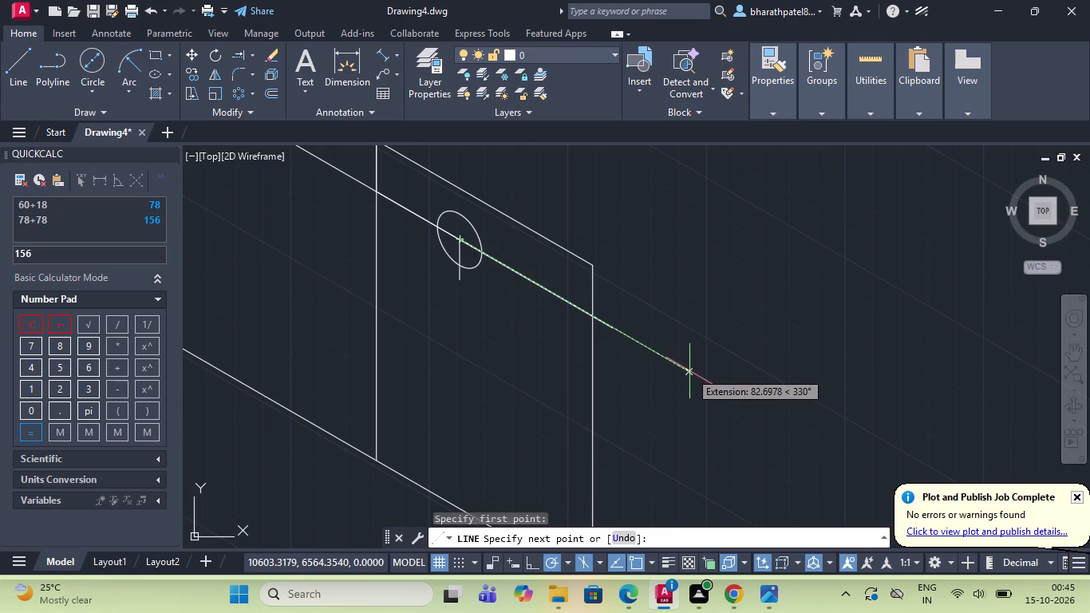
key("1")
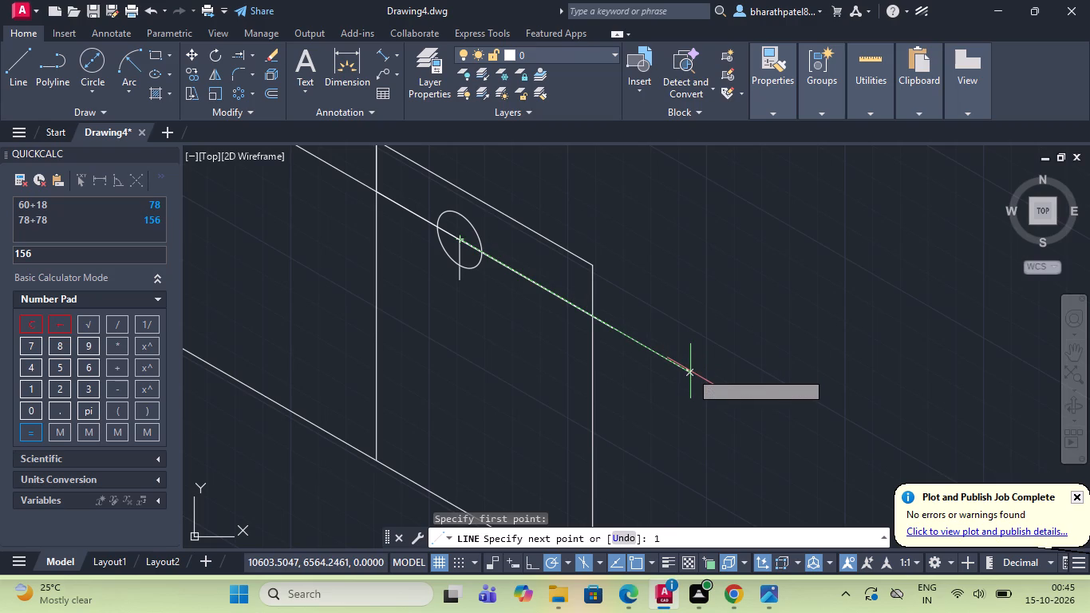
key("8")
key("Return")
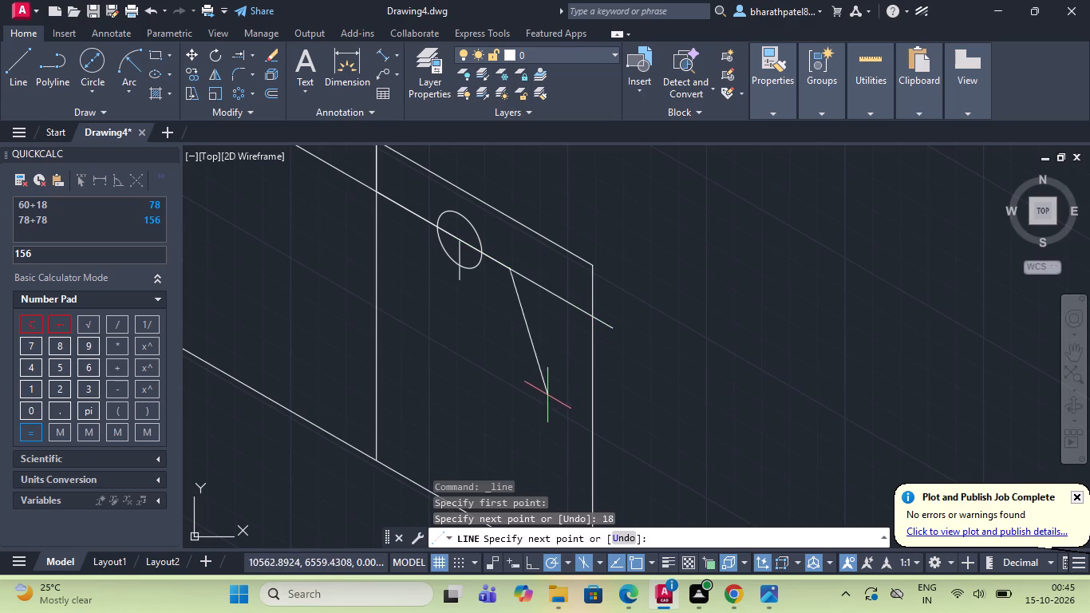
scroll(544, 397, "down", 3)
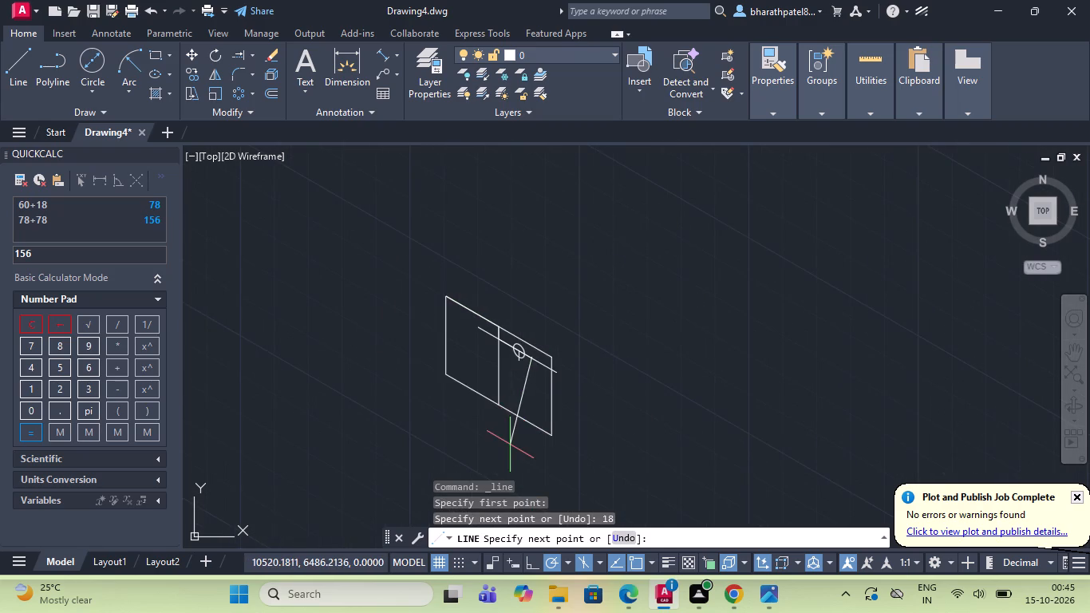
scroll(510, 445, "up", 2)
left_click(560, 426)
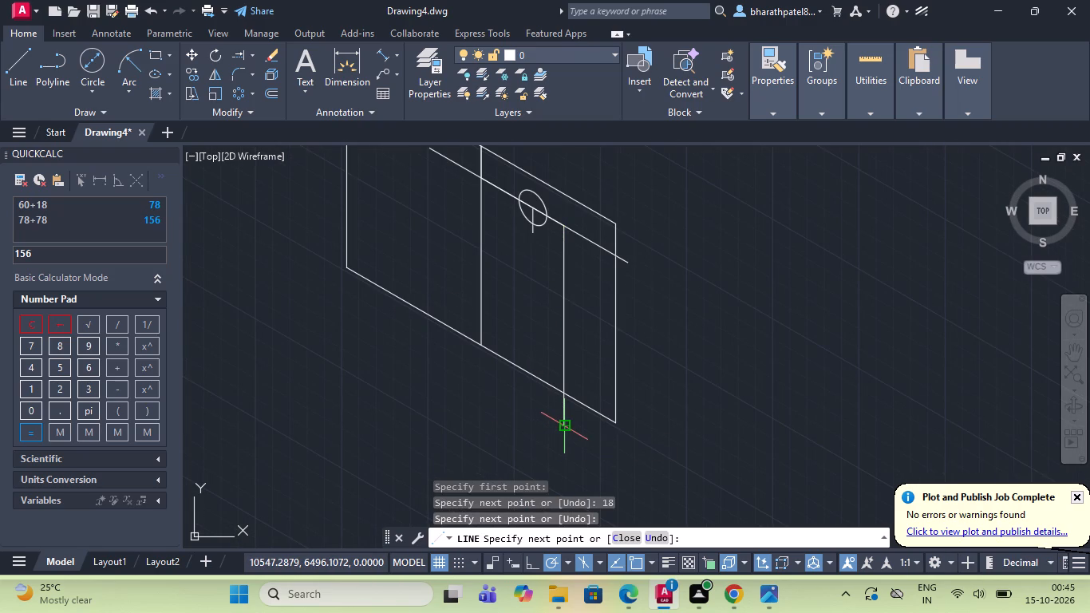
key("Escape")
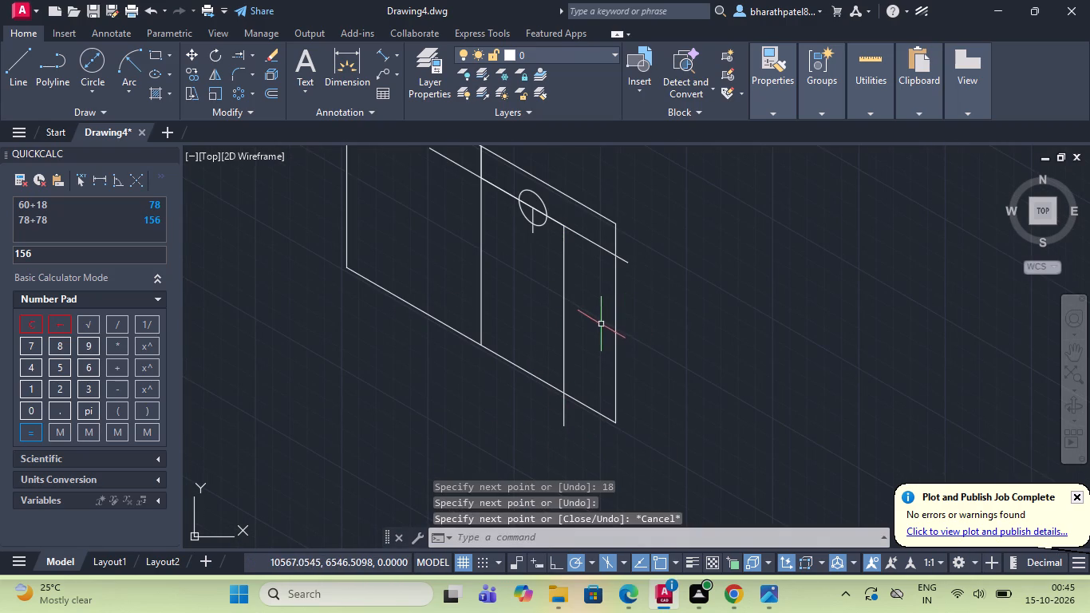
Draw a short vertical line down from the left end of the sloped line through the isocircle's centre.
scroll(600, 322, "down", 2)
left_click(9, 62)
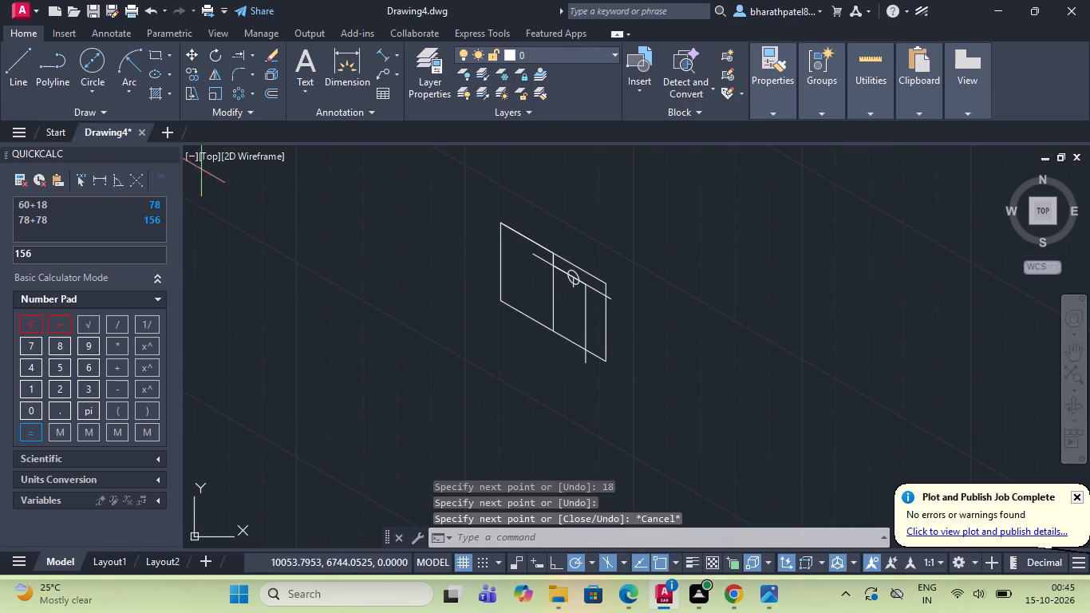
scroll(535, 255, "up", 3)
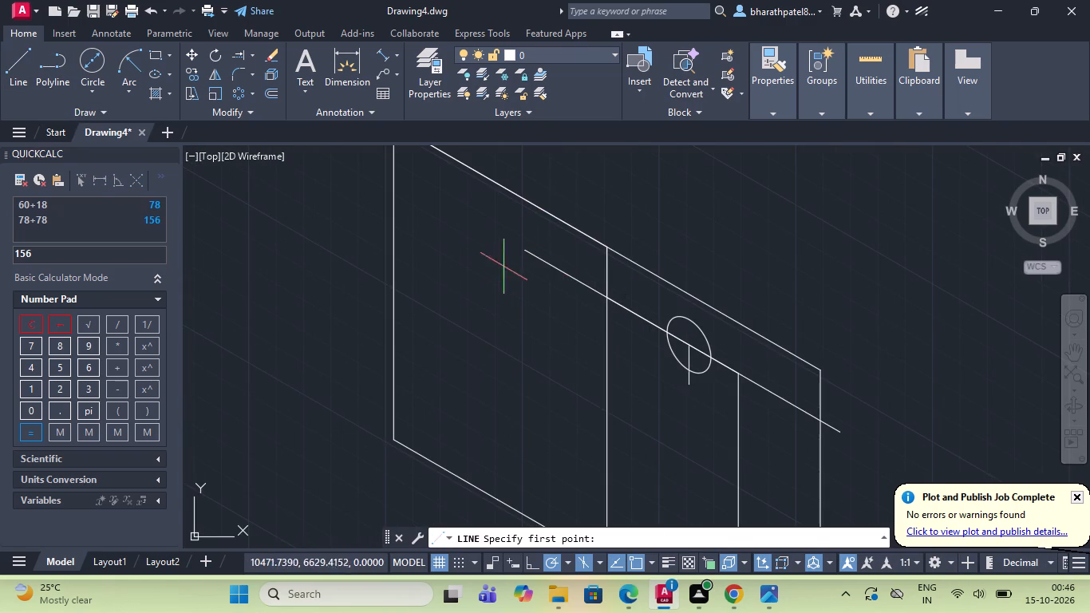
left_click(525, 246)
left_click(527, 310)
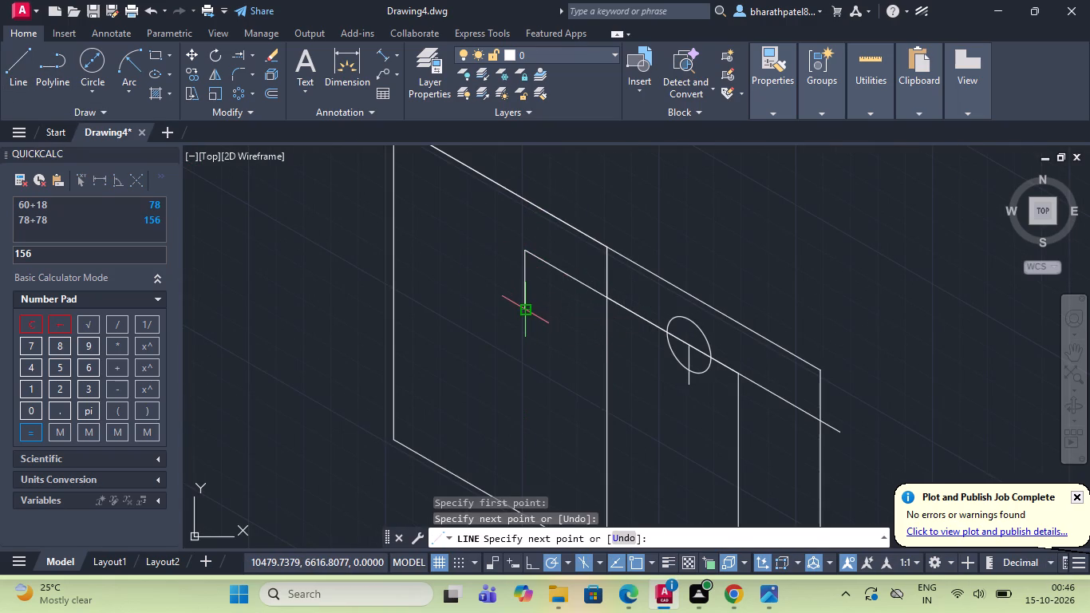
key("Escape")
Draw a line 18 long at 150° from the sloped centre line's left end, continuing it straight down past the face's lower edge.
left_click(13, 73)
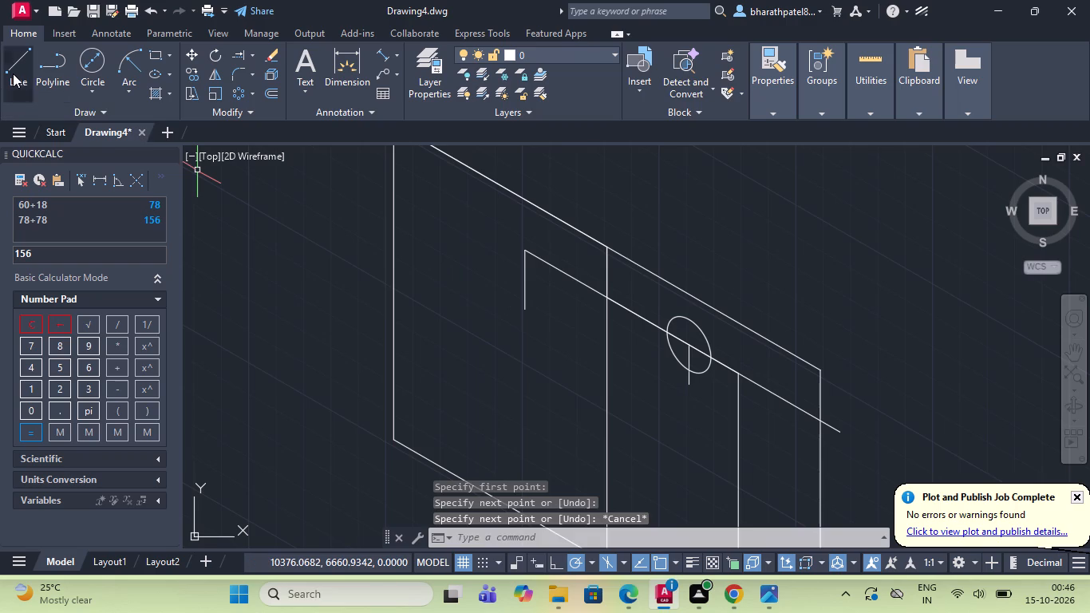
left_click(524, 249)
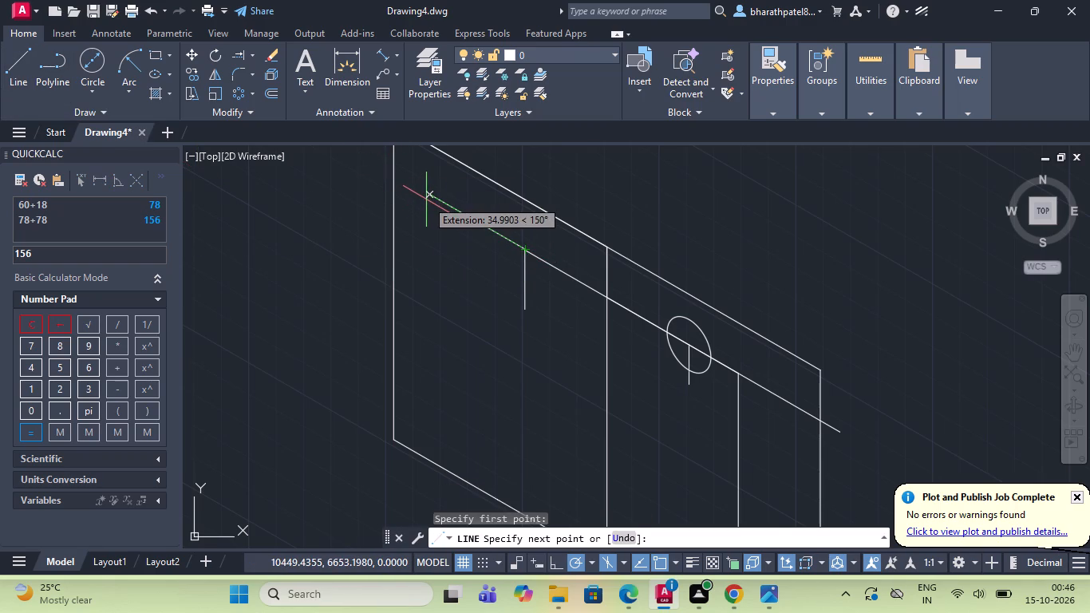
key("1")
key("8")
key("Return")
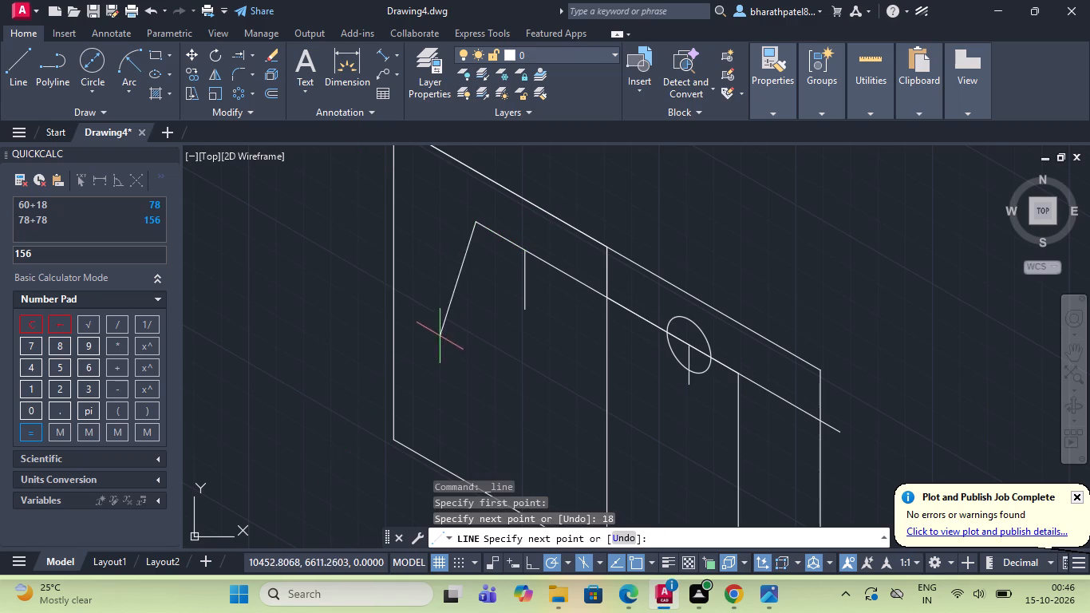
scroll(428, 373, "down", 2)
scroll(428, 409, "up", 2)
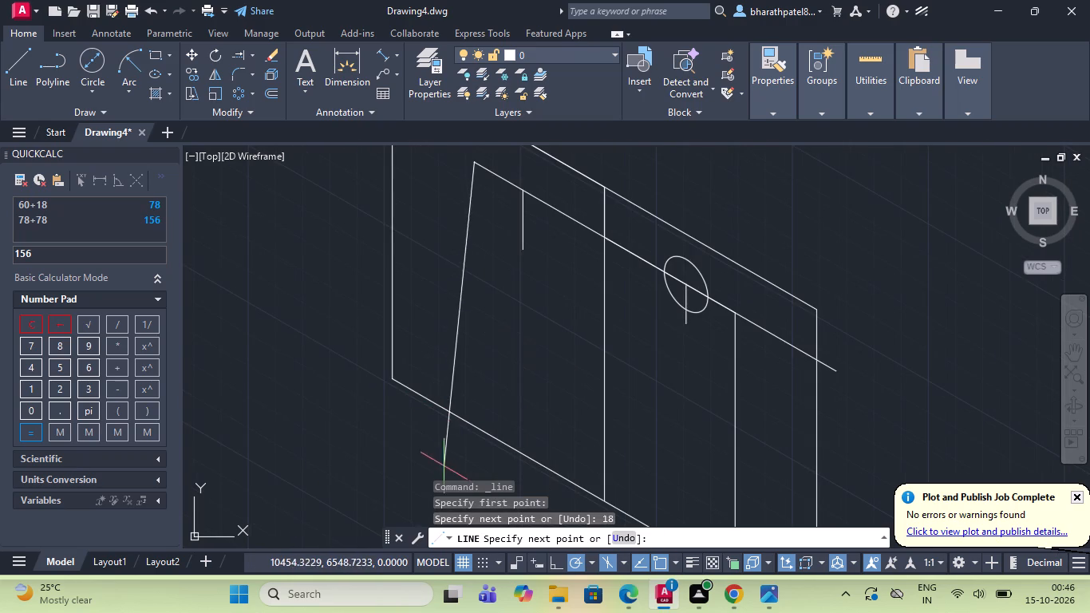
left_click(472, 469)
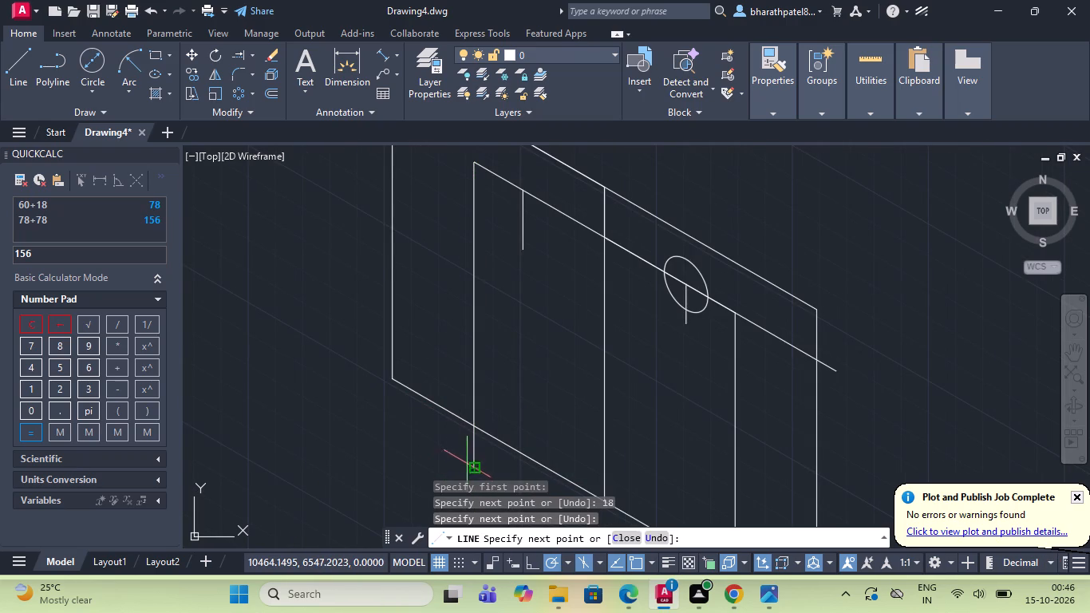
key("Escape")
Draw a vertical line from the top of the left offset line up past the face's upper edge.
left_click_drag(17, 60, 30, 77)
scroll(387, 238, "down", 2)
scroll(438, 193, "up", 3)
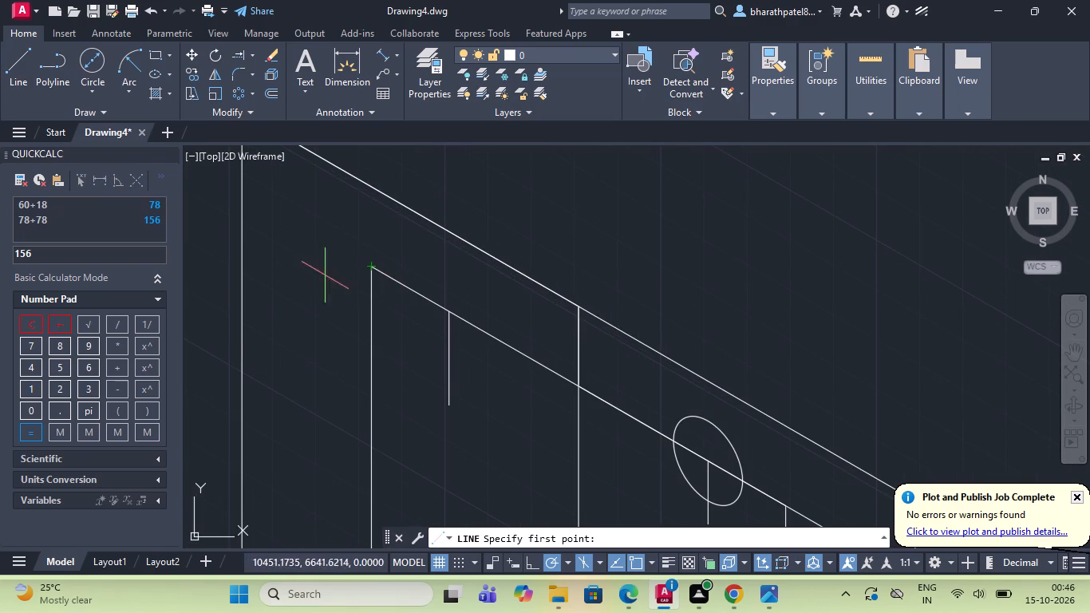
left_click(373, 265)
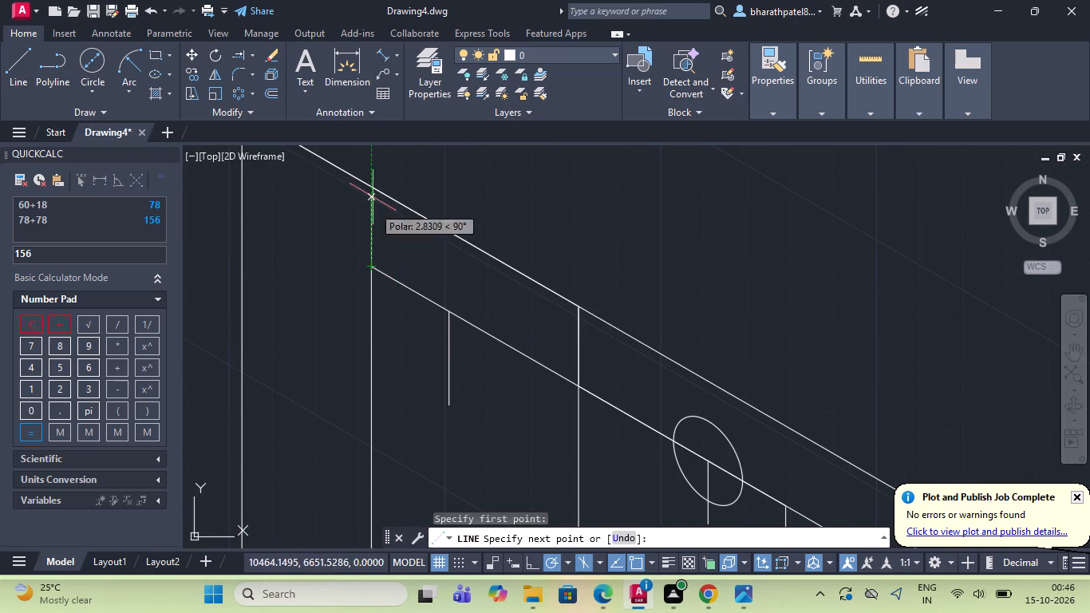
left_click(373, 147)
key("Escape")
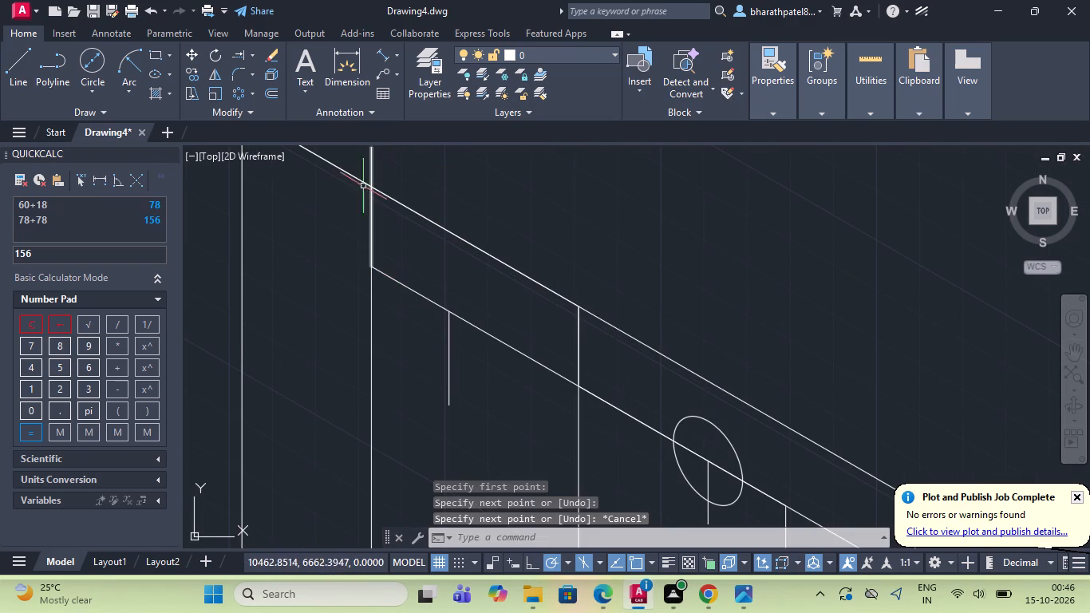
Draw a vertical line from the top of the right offset line up past the face's upper edge.
left_click(26, 52)
scroll(693, 330, "down", 3)
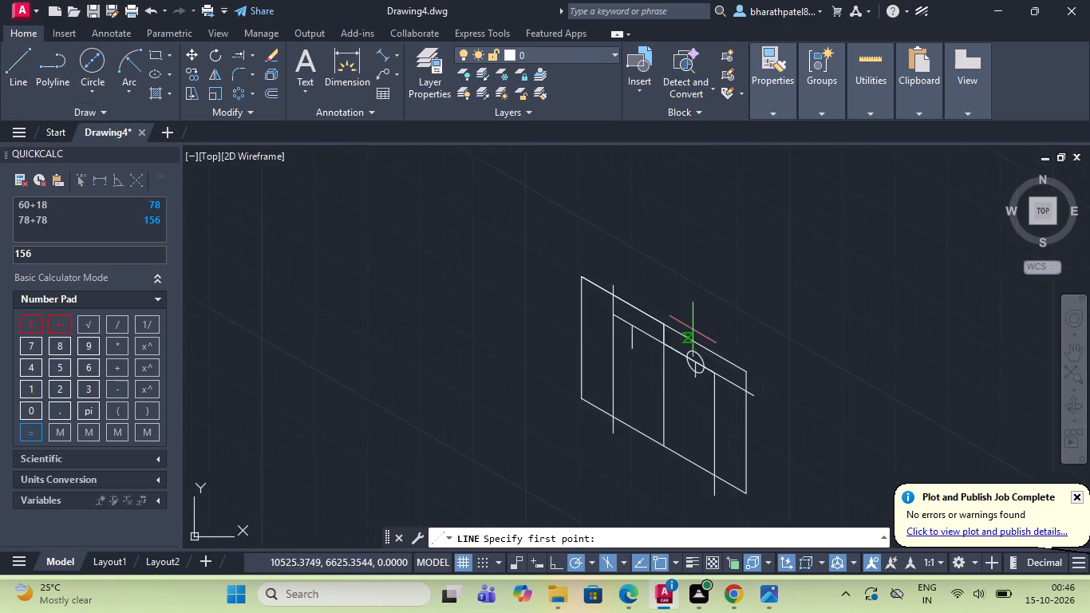
scroll(720, 367, "up", 4)
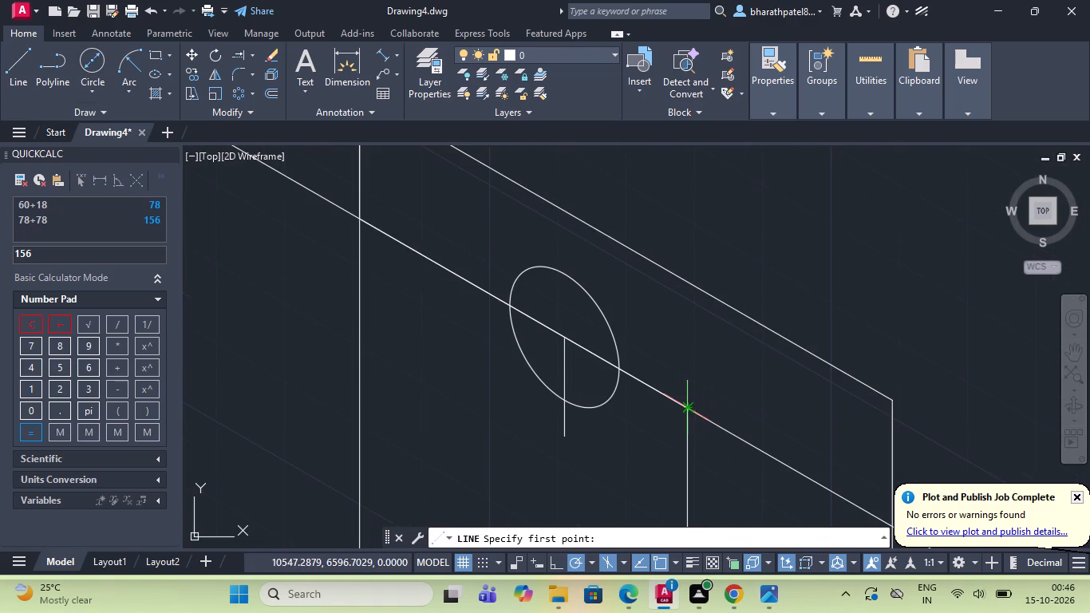
left_click(689, 410)
left_click(688, 232)
key("Escape")
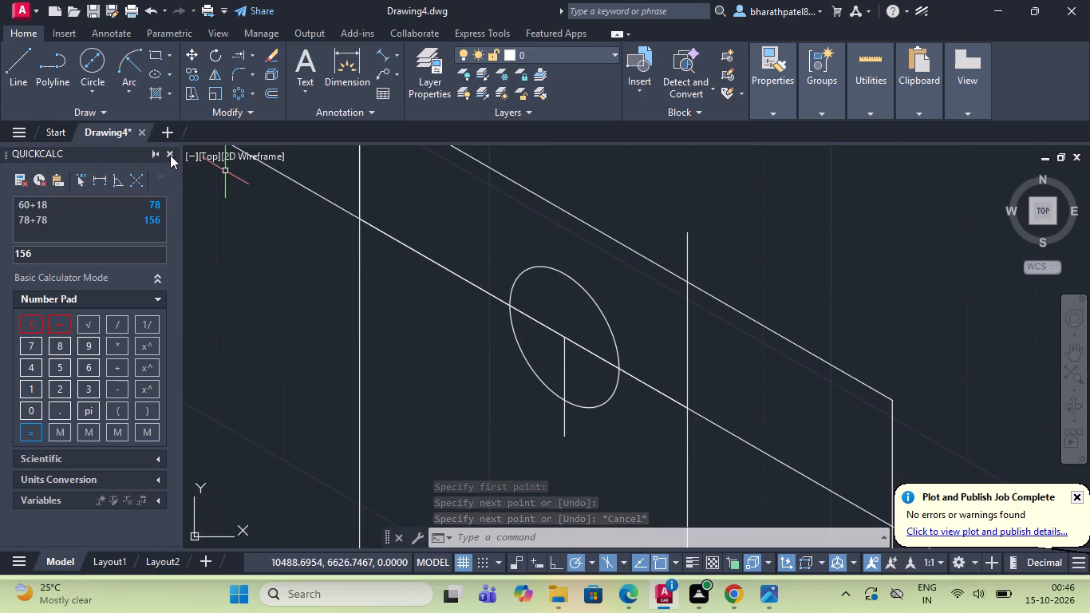
Close the QuickCalc palette.
left_click(170, 155)
Trim away the face's edges and the sloped centre line's end beyond the right offset vertical line.
scroll(172, 166, "down", 4)
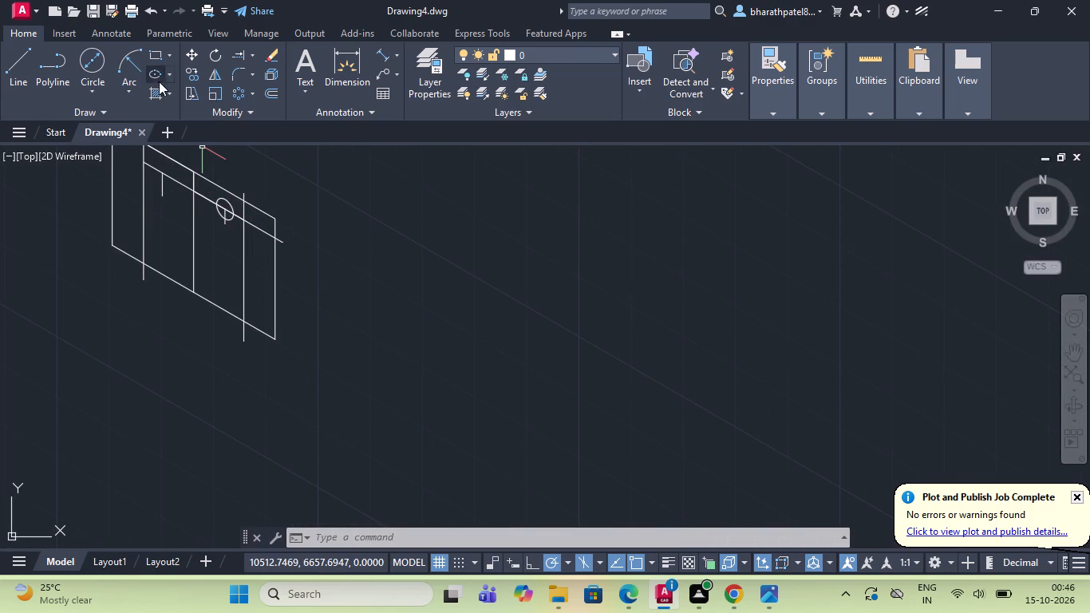
left_click(251, 49)
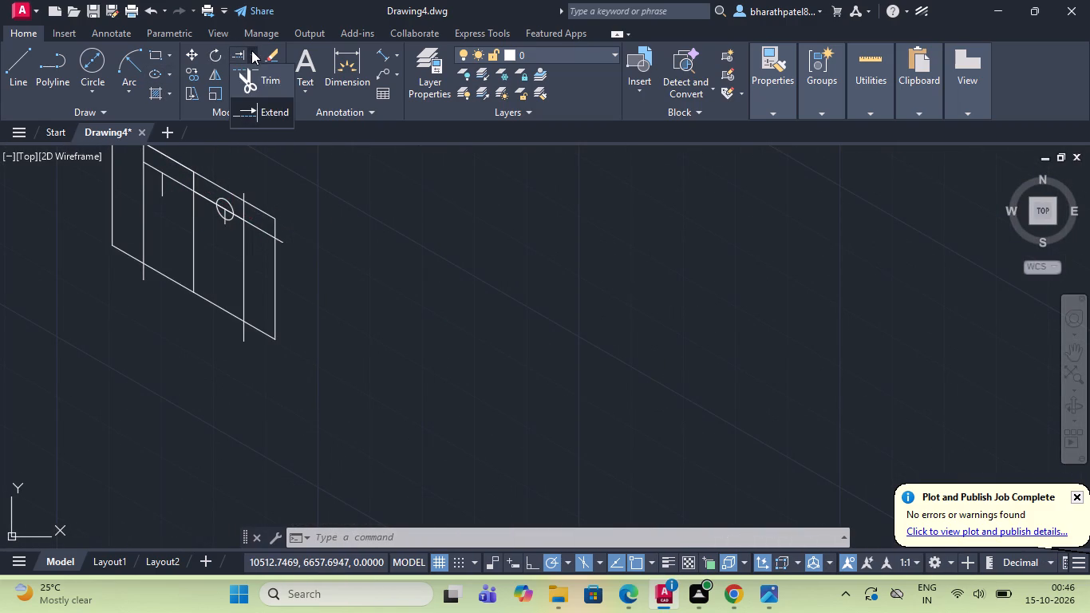
left_click(254, 83)
left_click_drag(268, 204, 259, 318)
left_click_drag(281, 260, 273, 226)
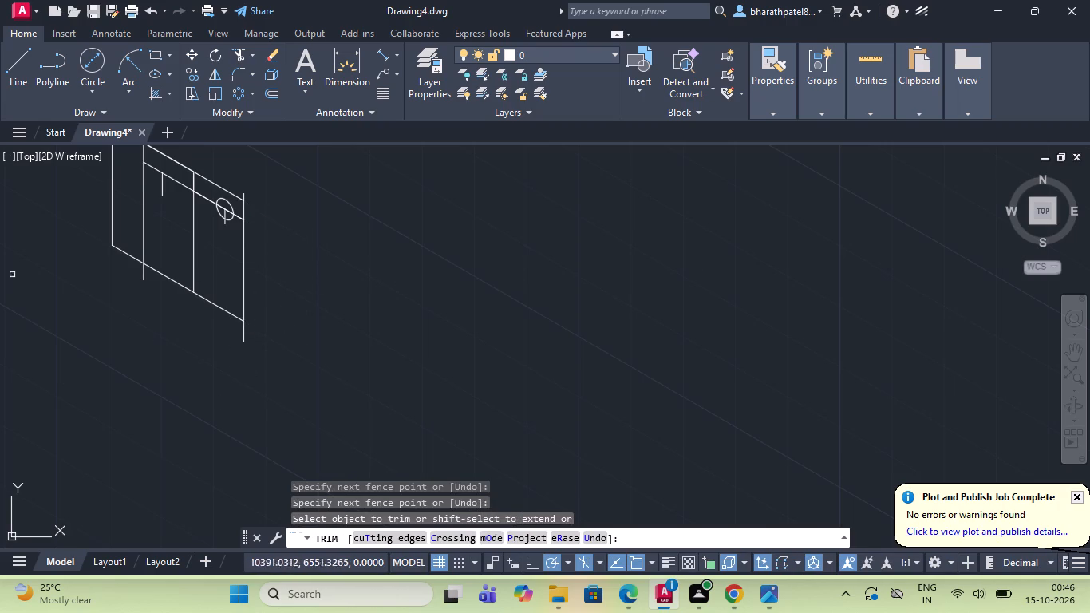
Trim away the face's edges beyond the left offset vertical line, together with that line's overhang above the upper edge.
scroll(308, 219, "down", 3)
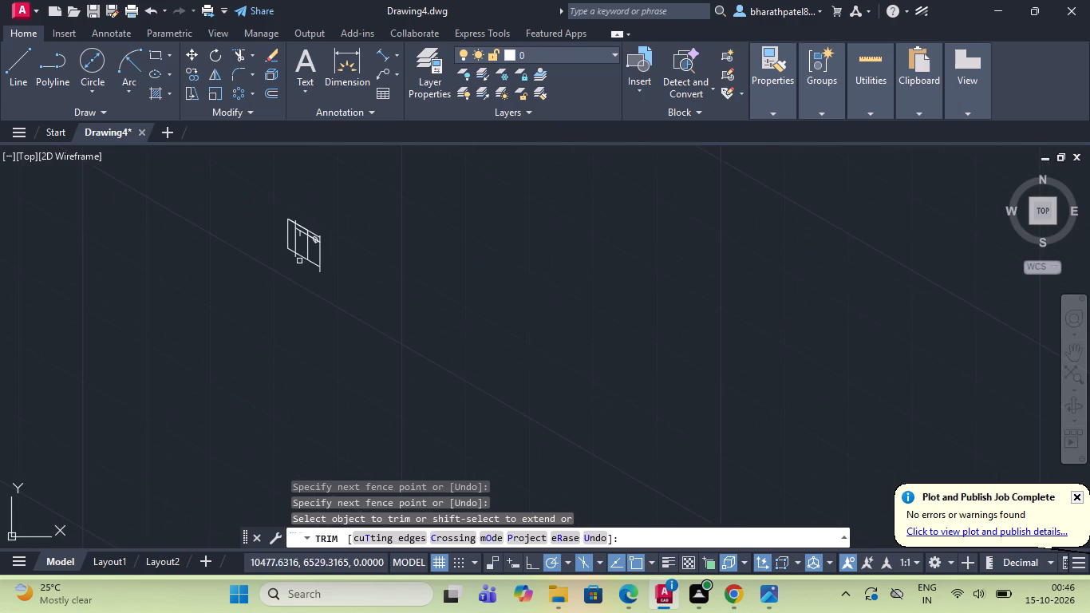
scroll(297, 251, "up", 5)
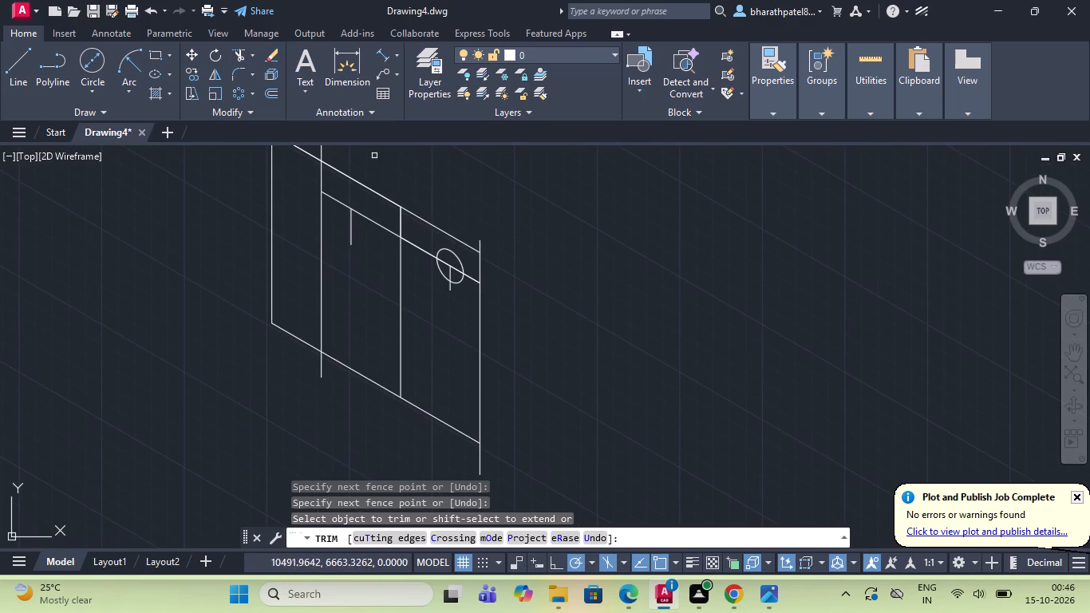
scroll(341, 226, "down", 2)
scroll(311, 204, "up", 2)
left_click_drag(441, 195, 434, 195)
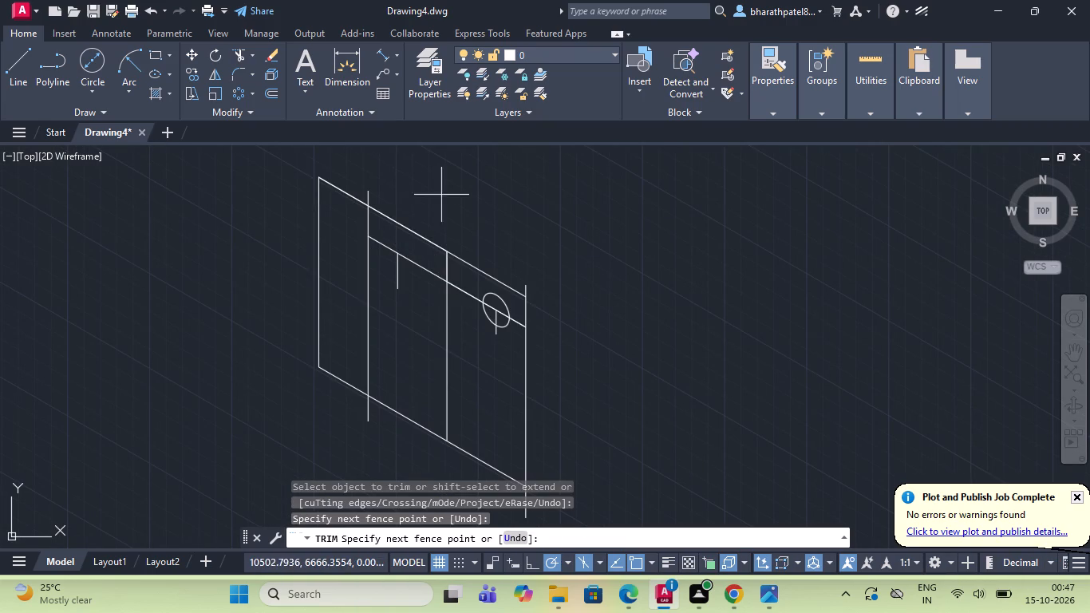
left_click_drag(434, 195, 320, 392)
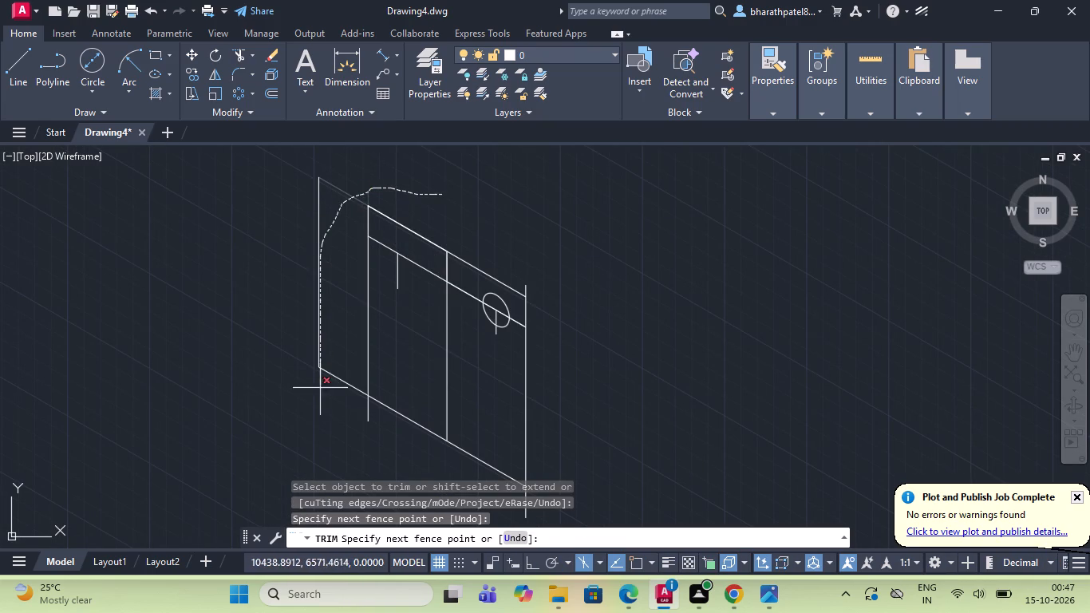
left_click_drag(320, 392, 302, 257)
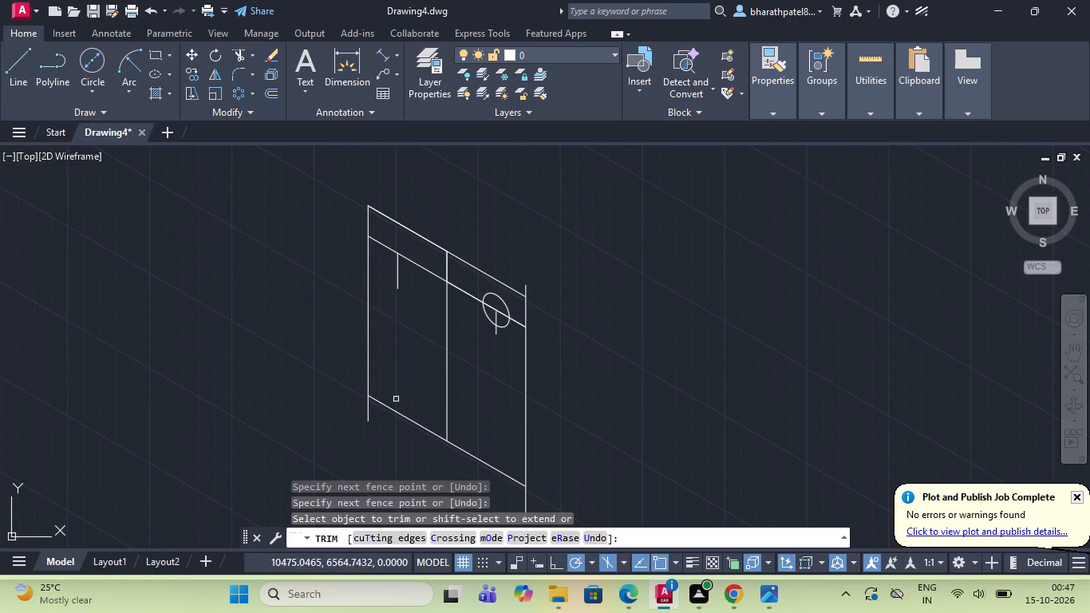
Trim the offset vertical lines' remaining overhangs: both ends below the lower edge and the right one above the upper edge.
left_click(367, 409)
scroll(369, 390, "down", 2)
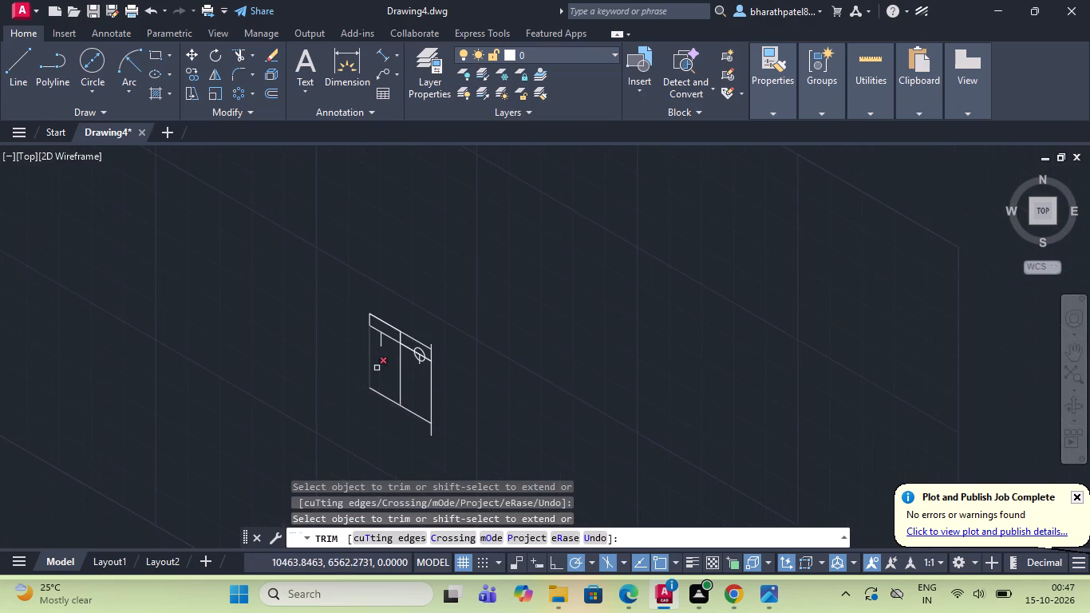
scroll(413, 449, "up", 3)
left_click(404, 377)
left_click(539, 377)
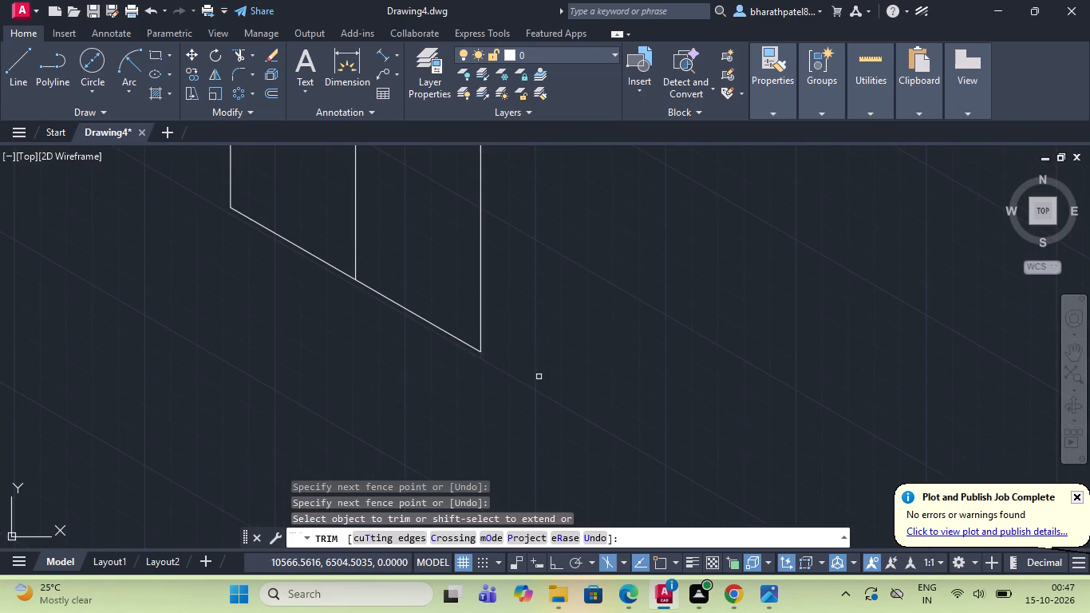
scroll(539, 378, "down", 2)
scroll(514, 224, "up", 4)
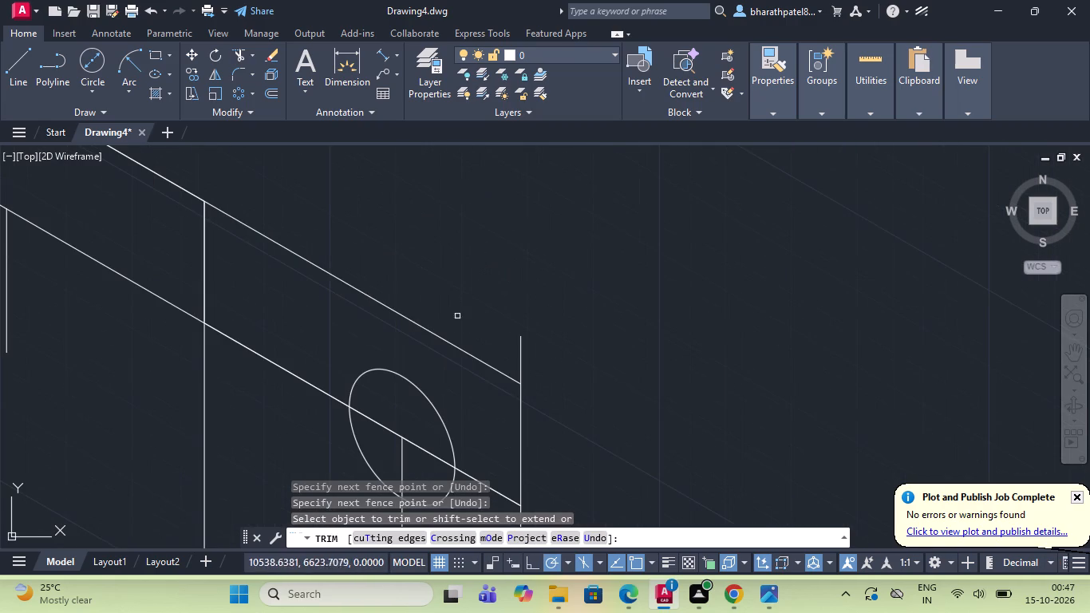
left_click(476, 321)
left_click(535, 362)
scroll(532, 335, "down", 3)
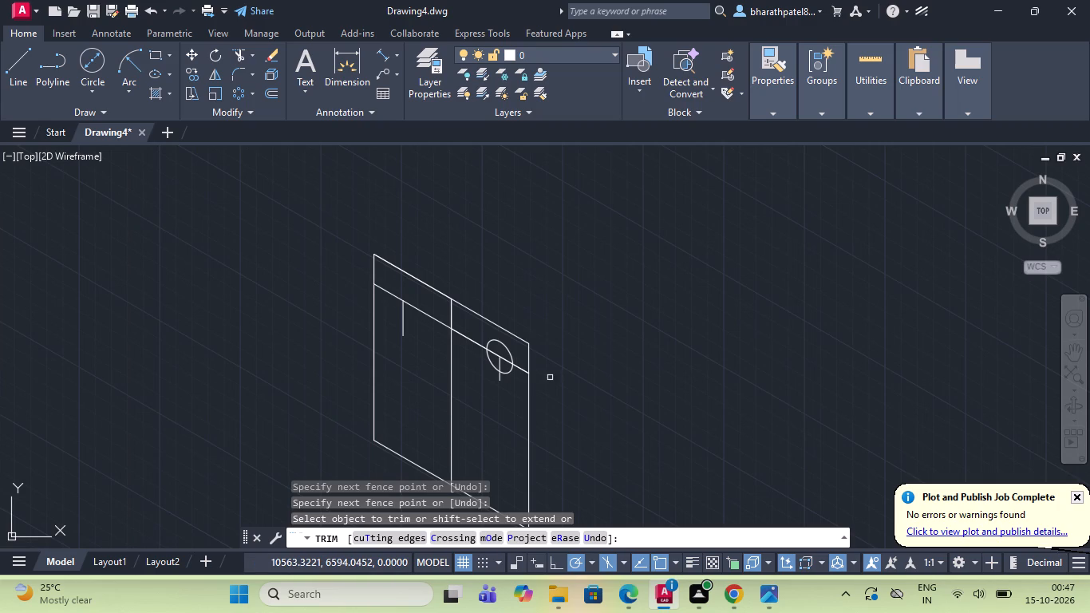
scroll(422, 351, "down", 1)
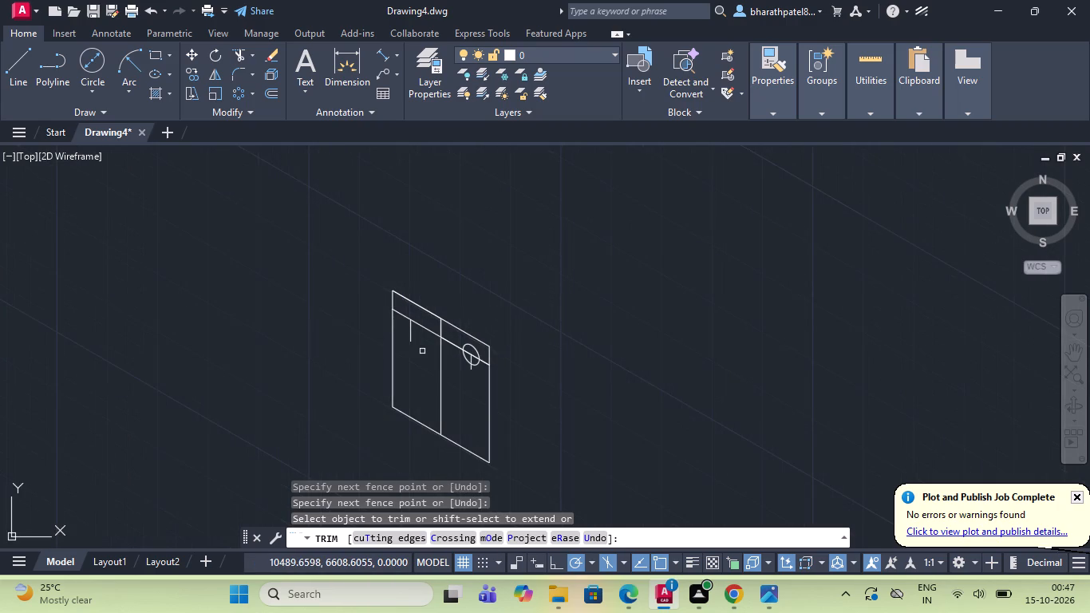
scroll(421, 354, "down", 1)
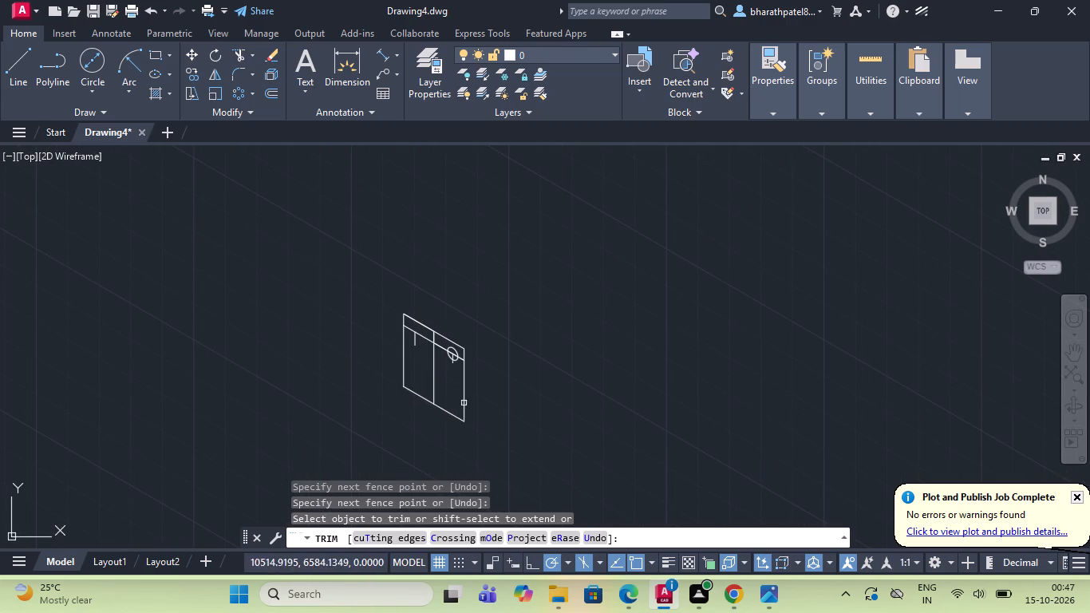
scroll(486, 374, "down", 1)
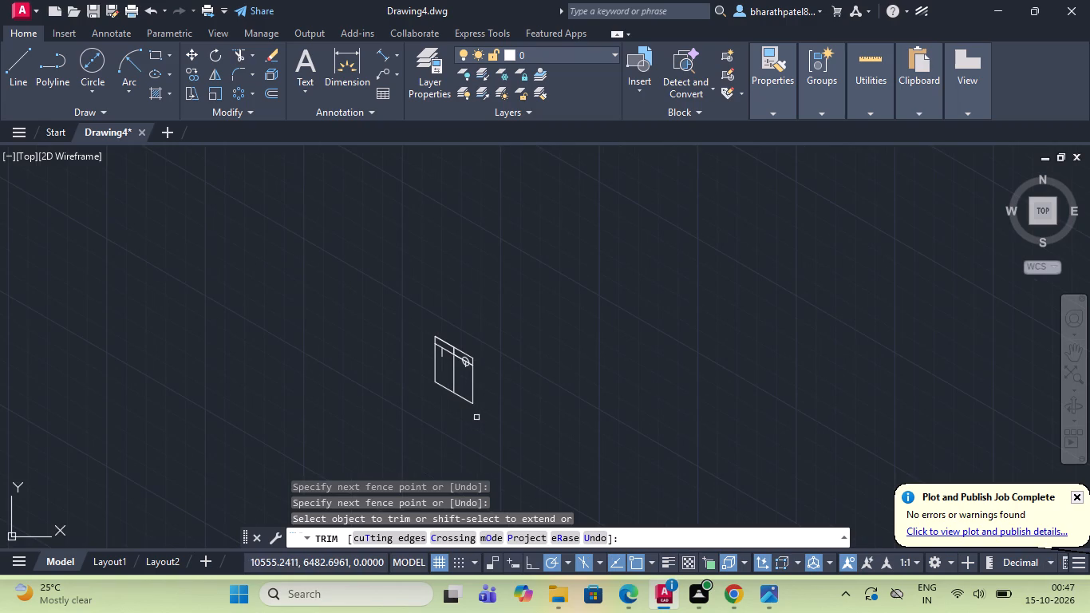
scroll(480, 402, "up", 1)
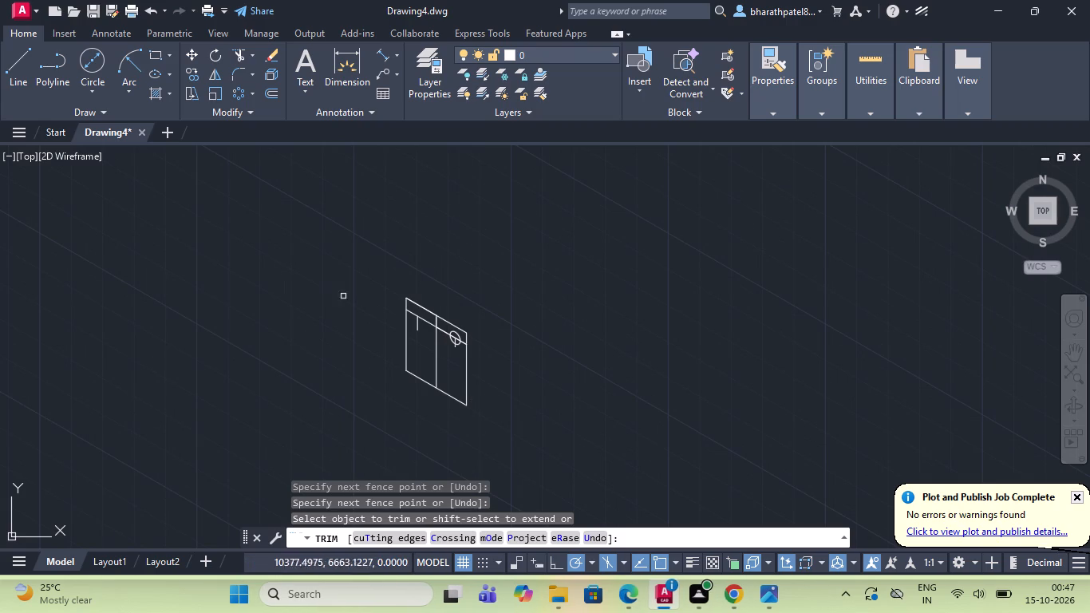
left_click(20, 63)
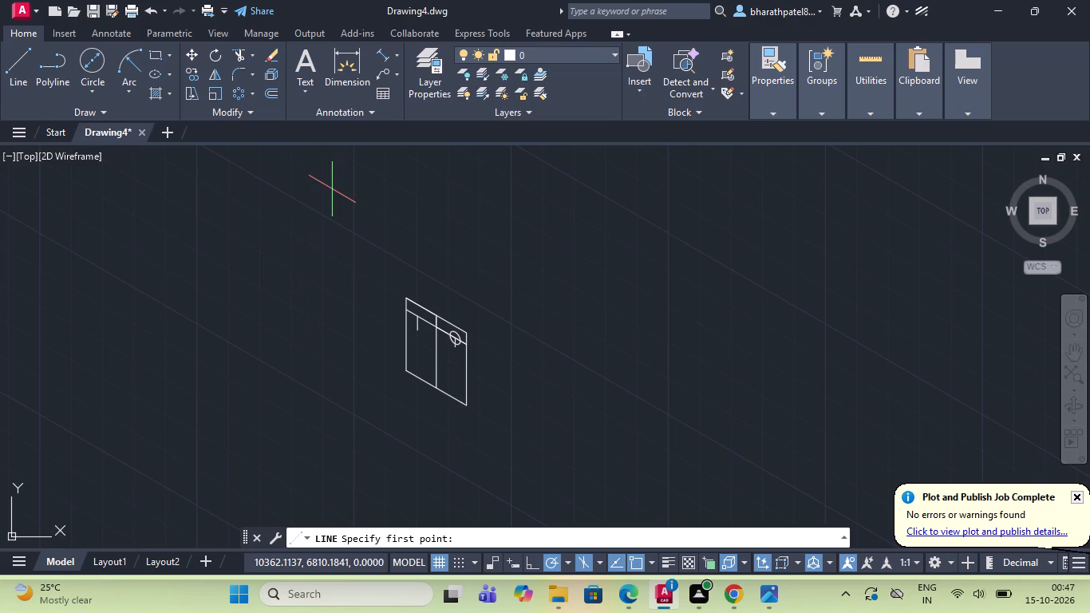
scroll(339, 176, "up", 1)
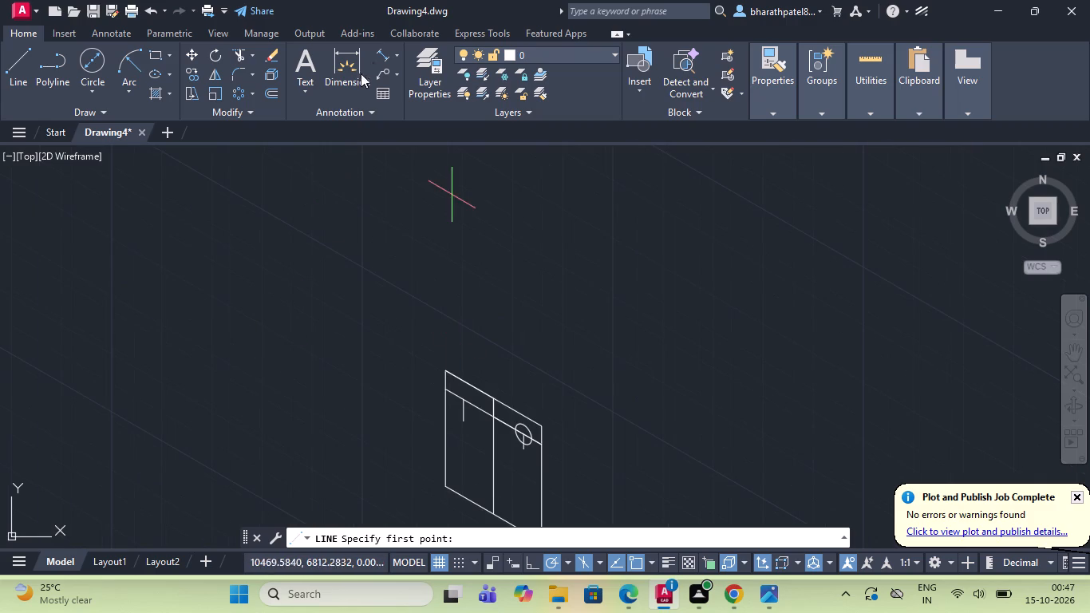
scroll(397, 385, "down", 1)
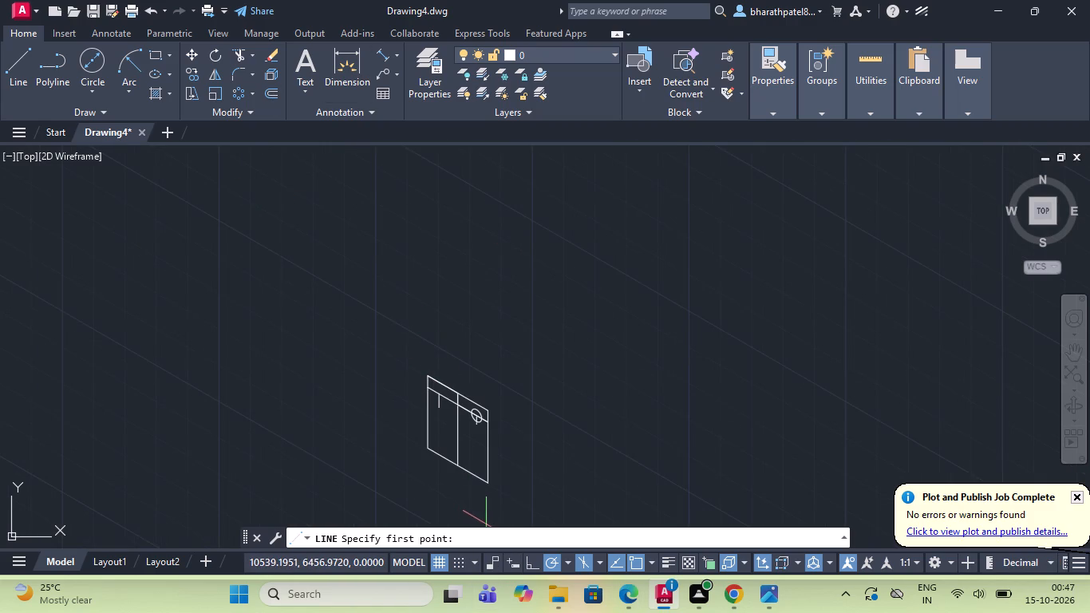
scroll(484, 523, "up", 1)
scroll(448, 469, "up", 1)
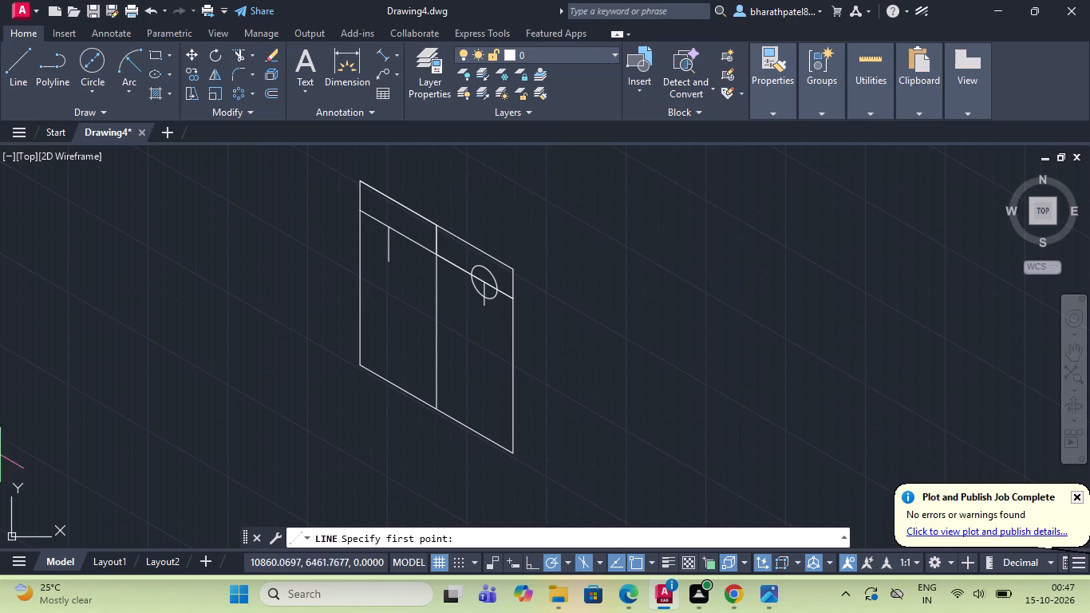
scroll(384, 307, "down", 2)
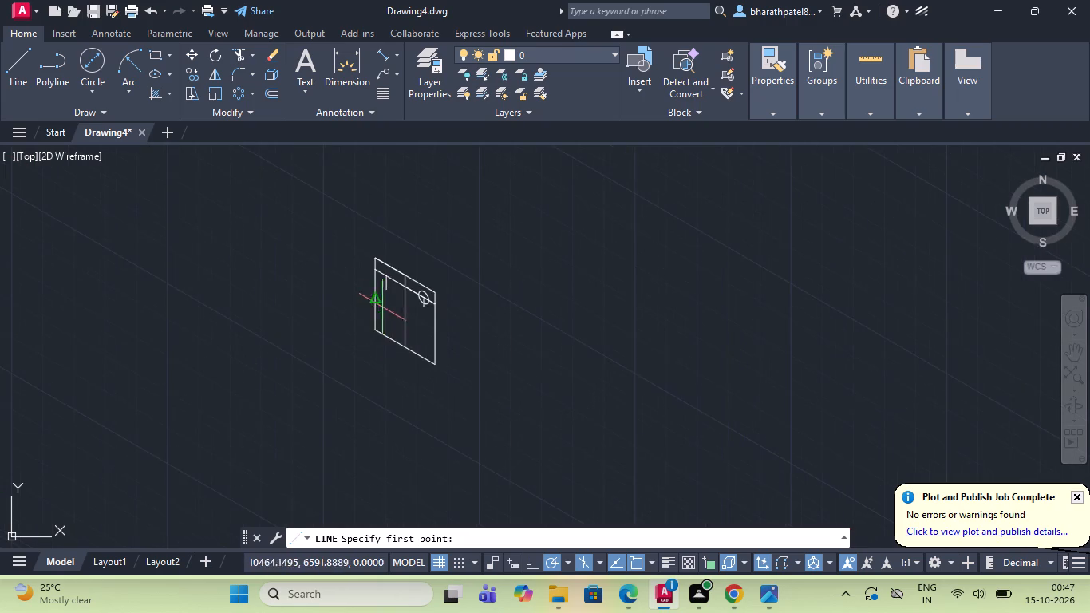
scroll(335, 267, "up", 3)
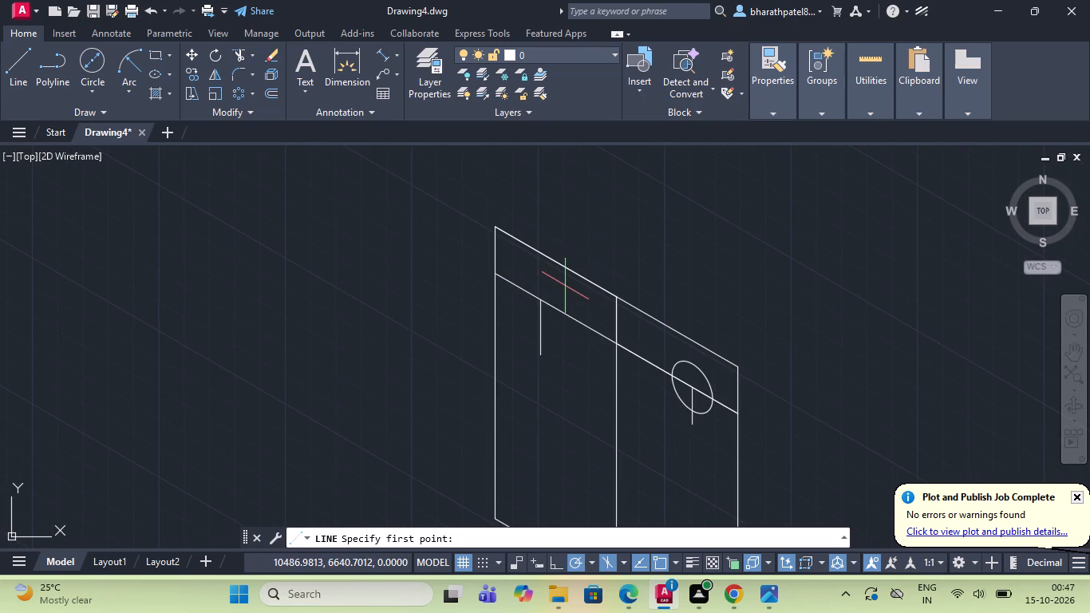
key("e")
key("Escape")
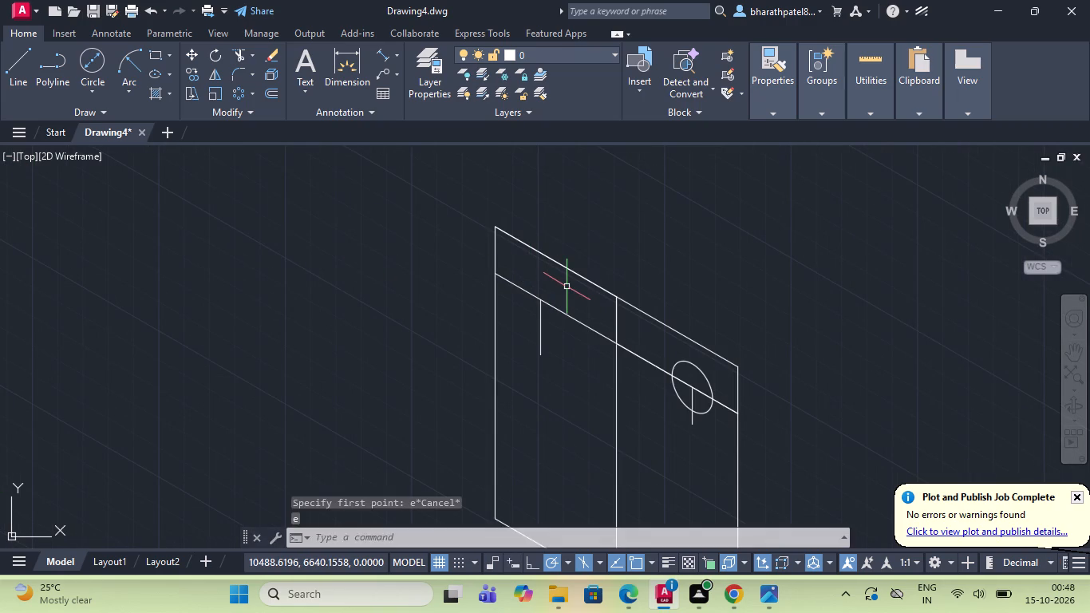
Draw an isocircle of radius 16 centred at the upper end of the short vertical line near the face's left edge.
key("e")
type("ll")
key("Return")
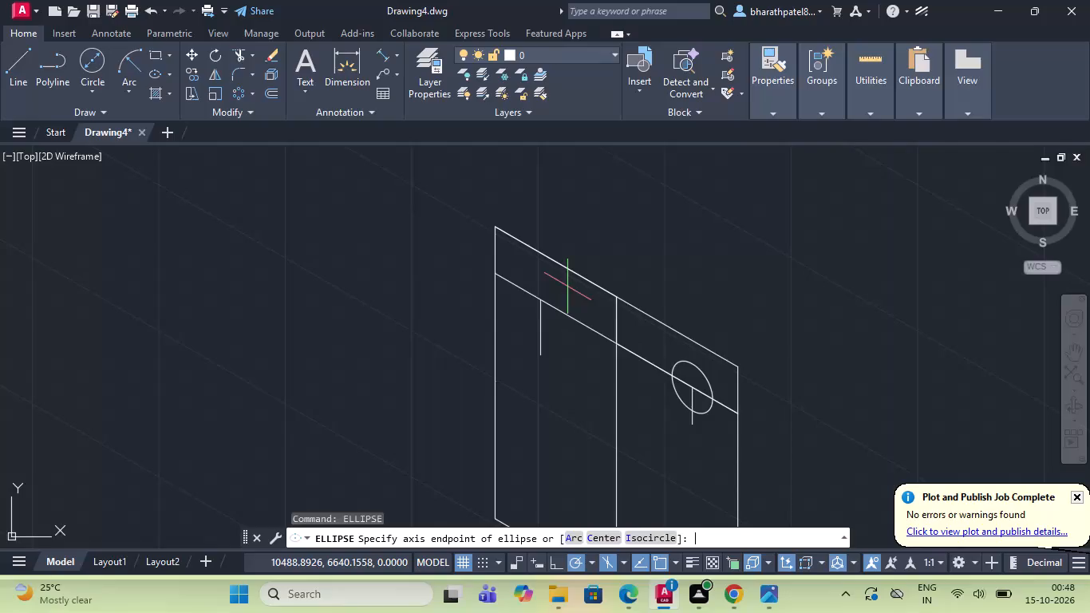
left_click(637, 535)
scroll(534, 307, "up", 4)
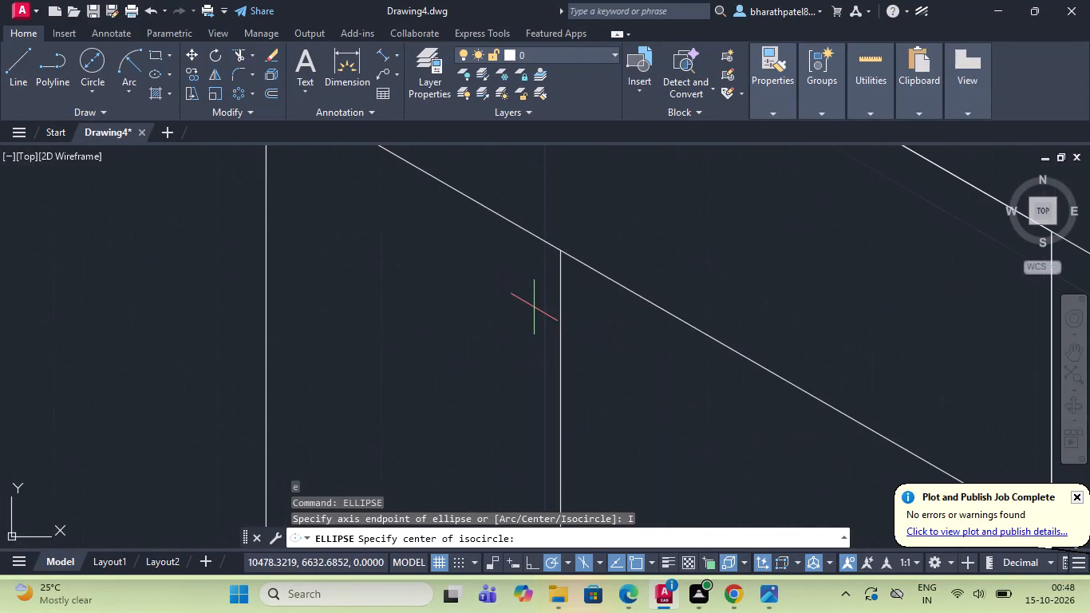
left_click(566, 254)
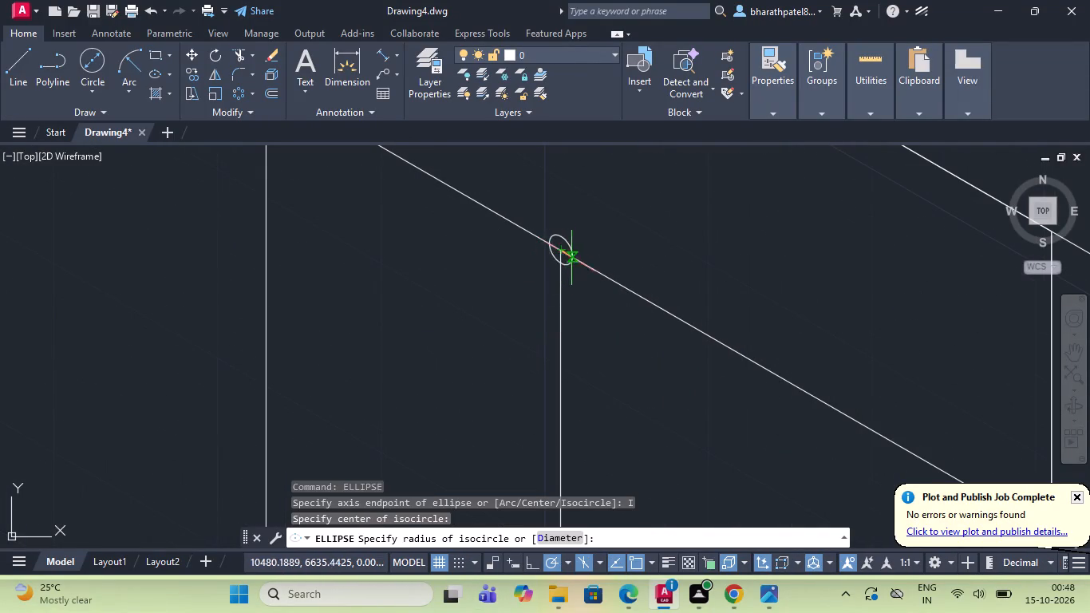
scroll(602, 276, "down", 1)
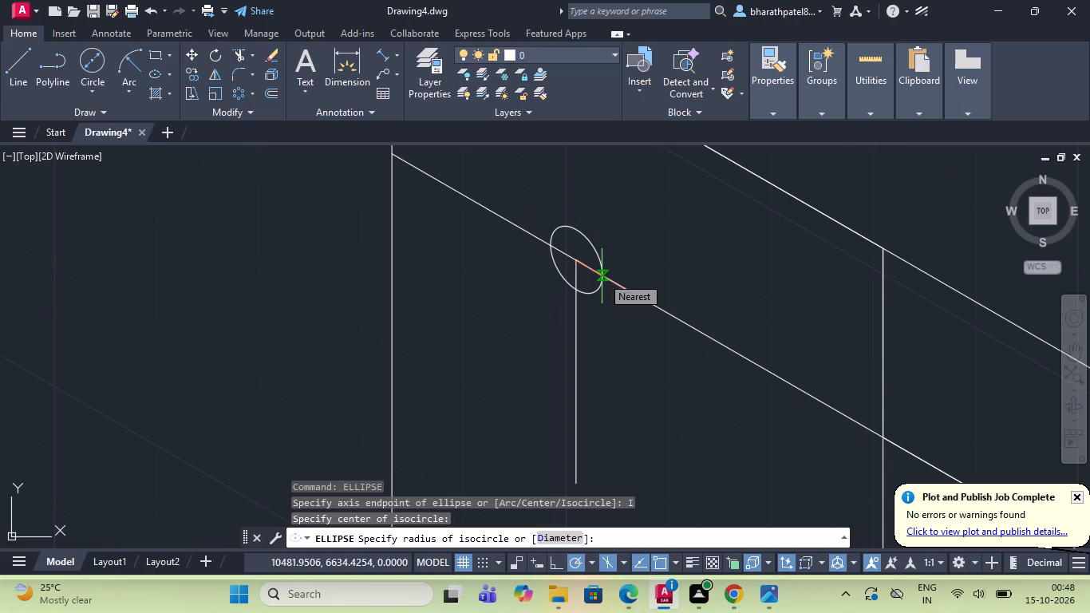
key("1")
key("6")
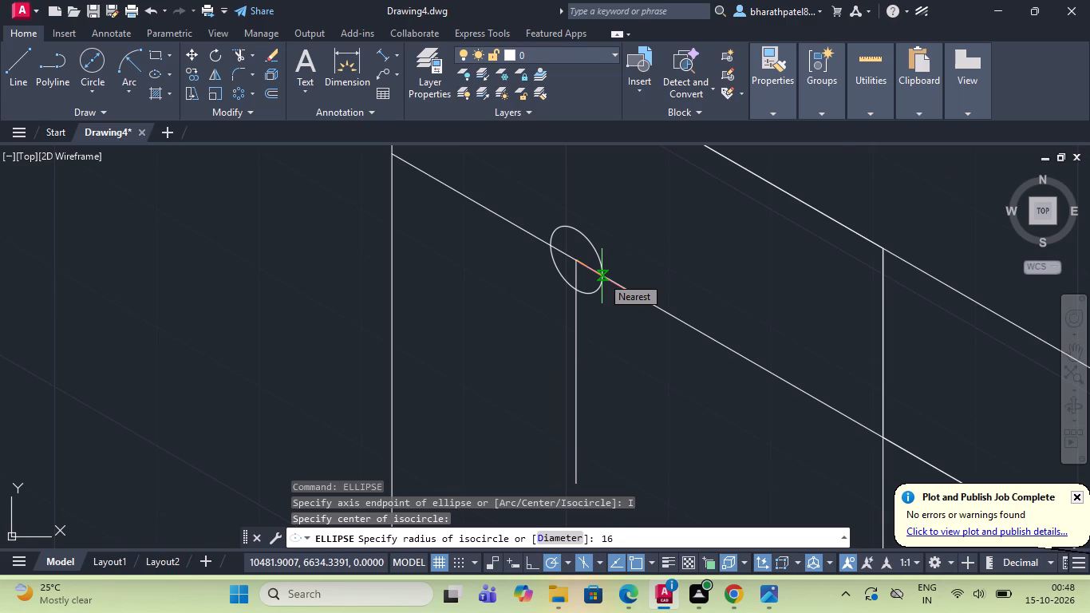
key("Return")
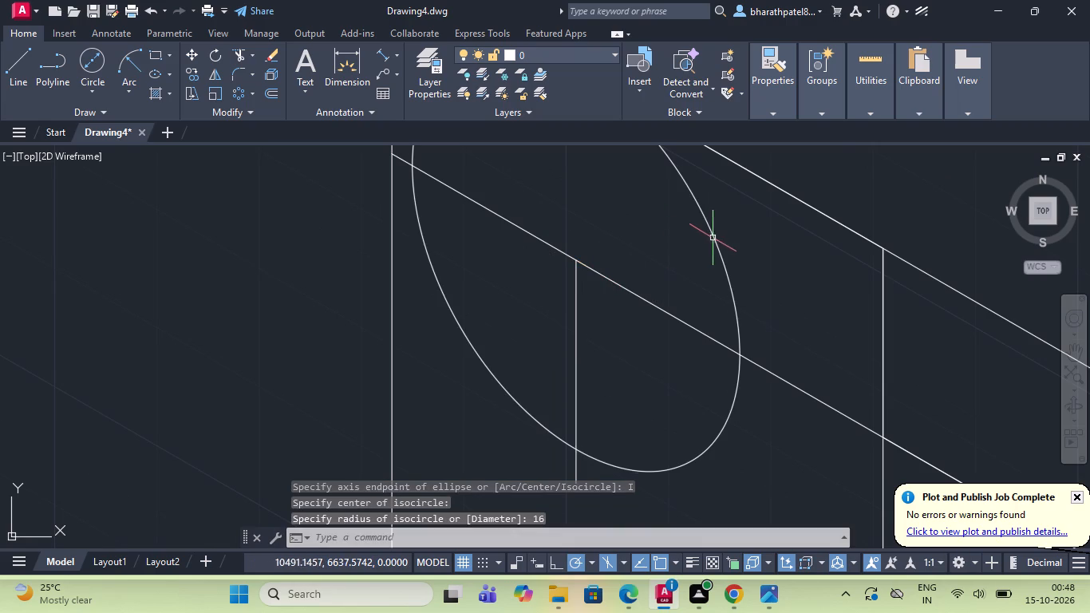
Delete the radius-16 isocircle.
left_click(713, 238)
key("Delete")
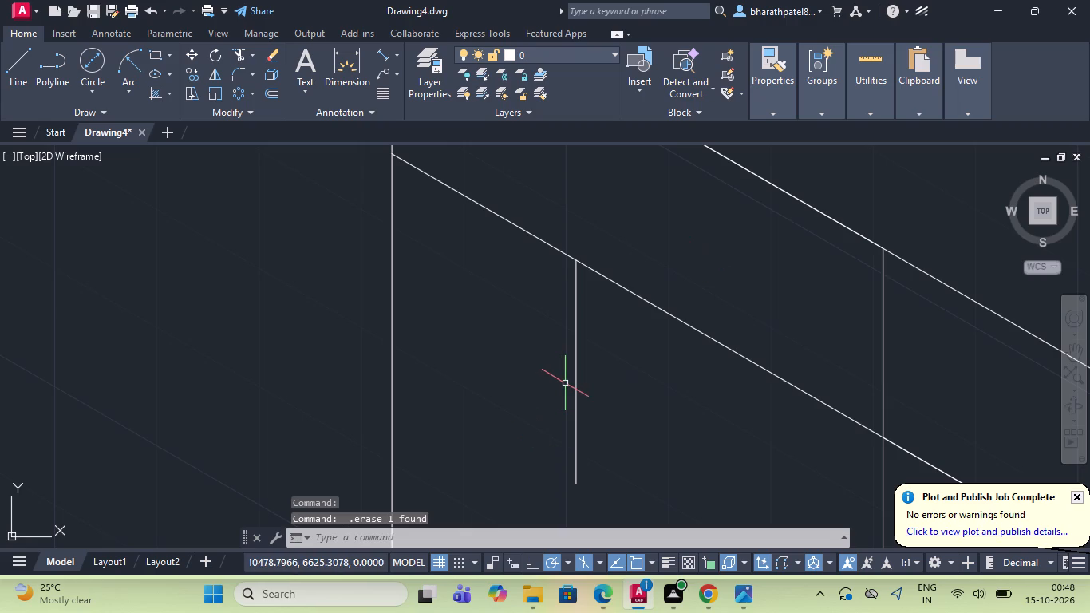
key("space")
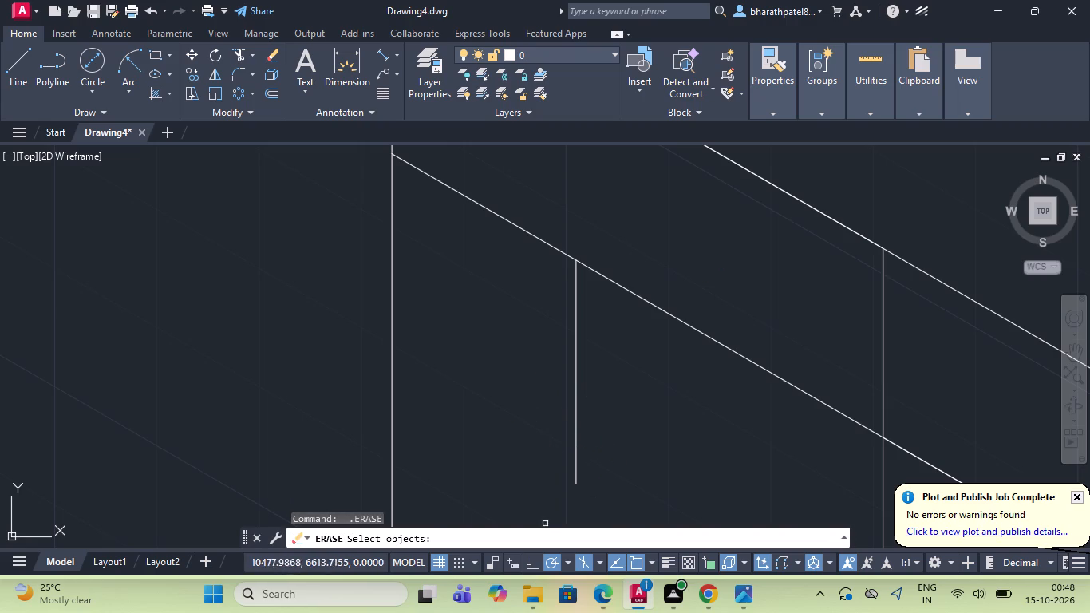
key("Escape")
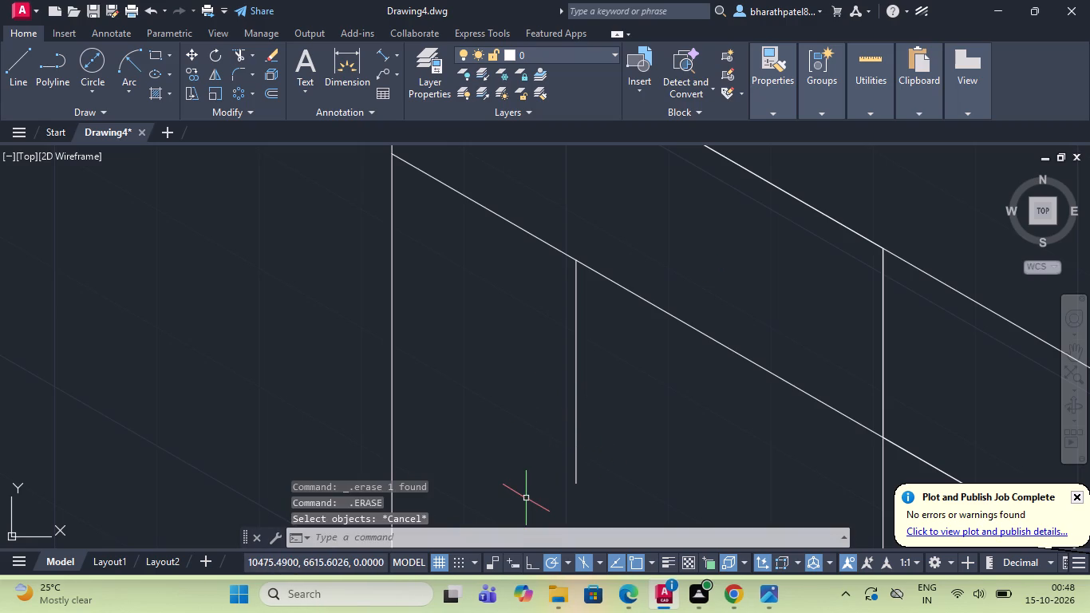
Draw a diameter-16 isocircle centred where the left short vertical line meets the sloped centre line.
key("e")
type("ll")
key("Return")
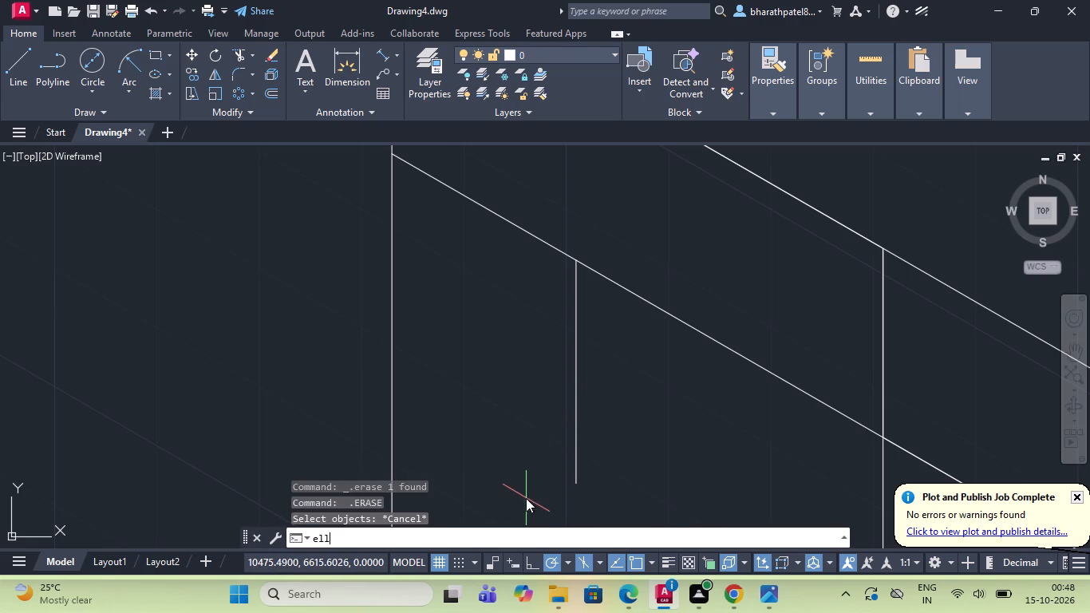
left_click(646, 536)
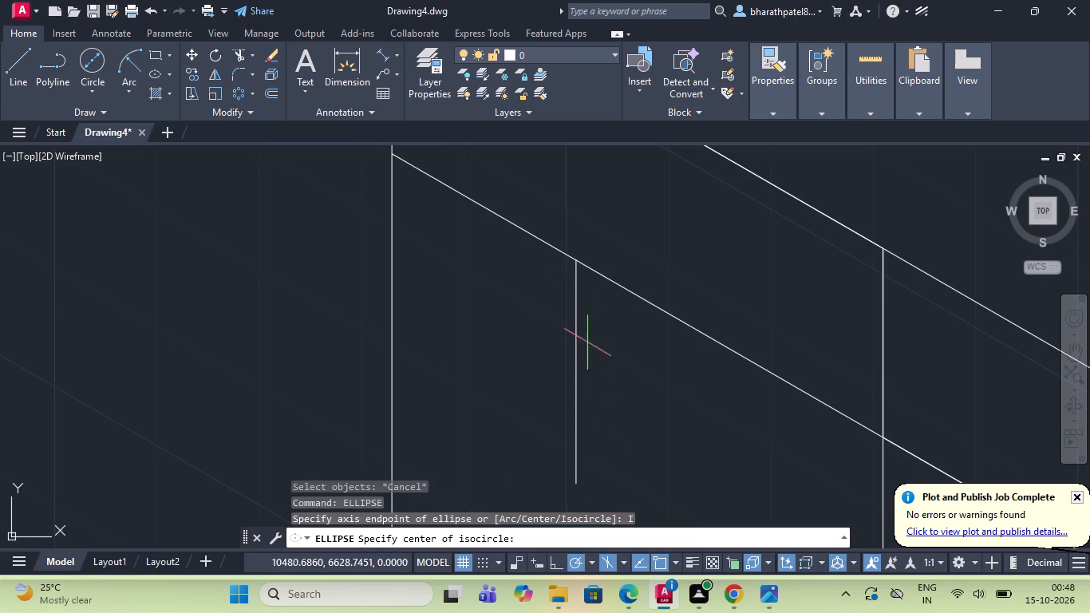
left_click(573, 261)
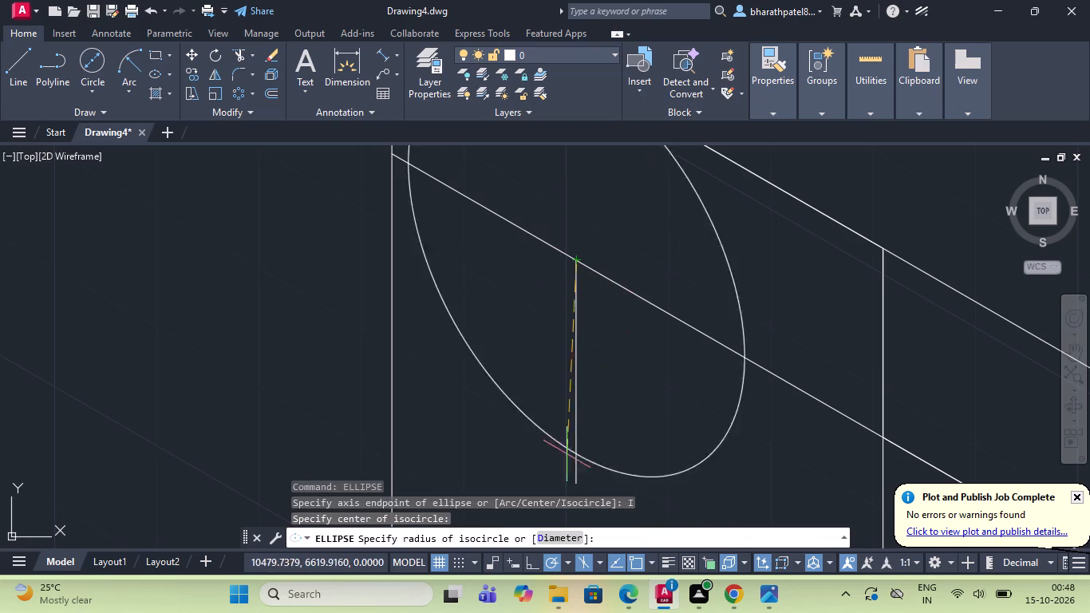
left_click(548, 537)
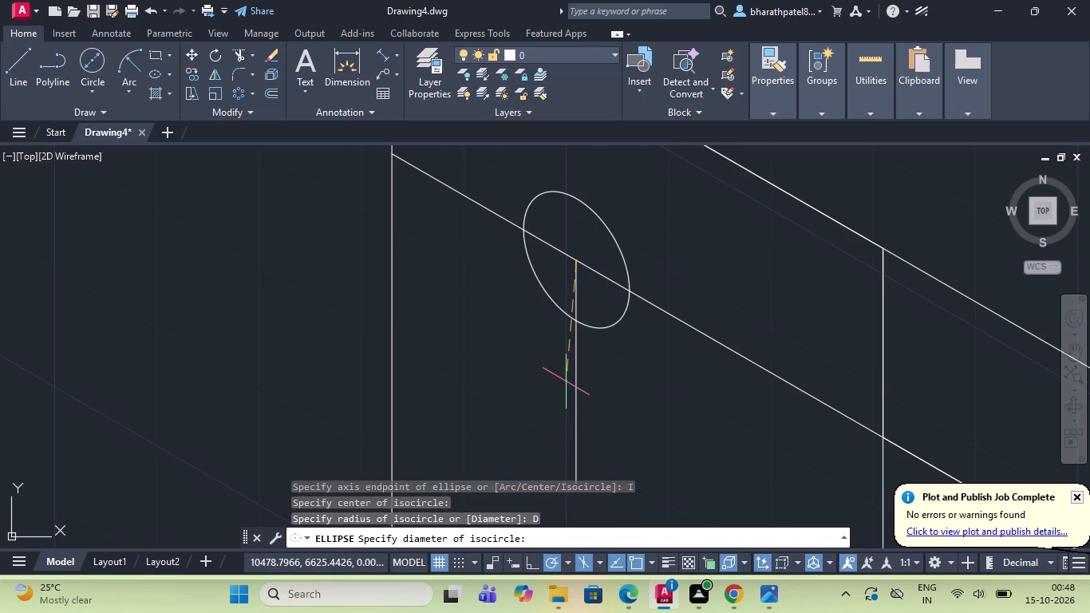
key("1")
key("6")
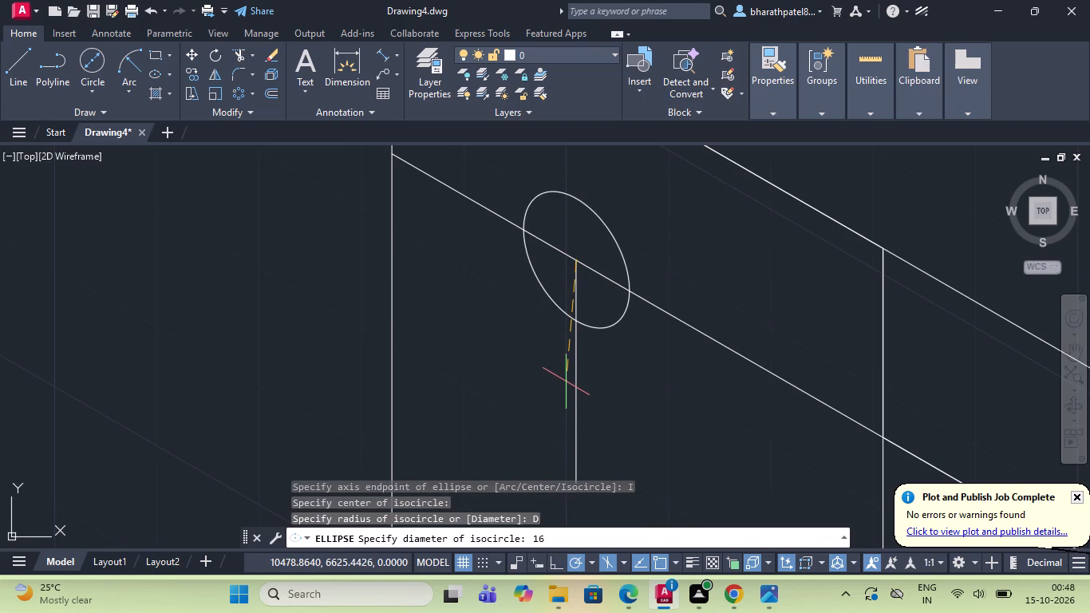
key("Return")
Start a line at the face's lower right corner and draw its first segment 18 vertically upward.
scroll(566, 382, "down", 3)
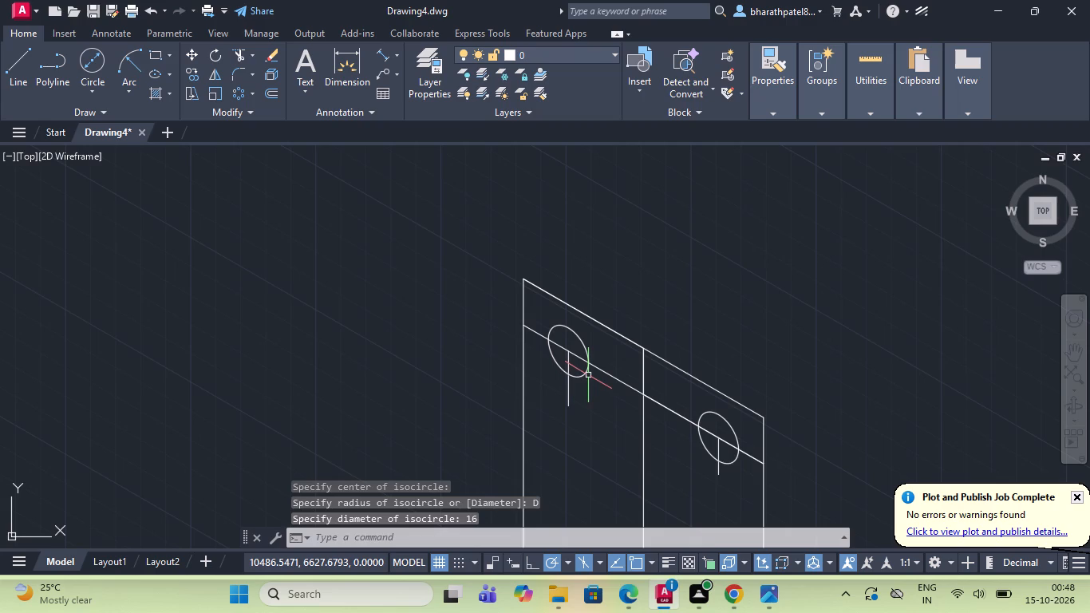
scroll(588, 374, "down", 1)
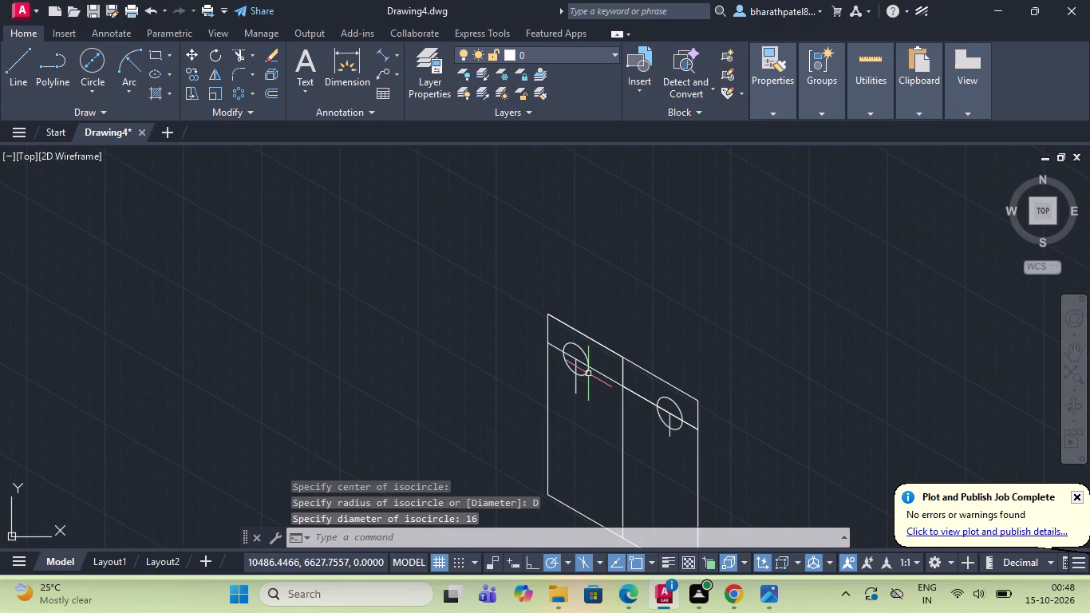
scroll(610, 325, "down", 2)
scroll(614, 374, "up", 3)
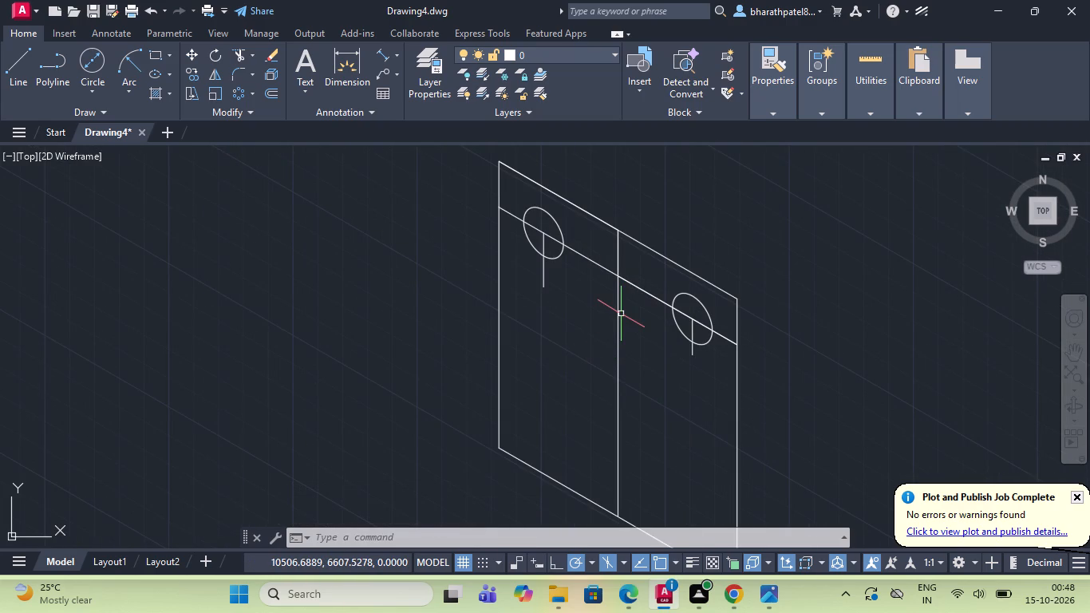
scroll(603, 313, "down", 1)
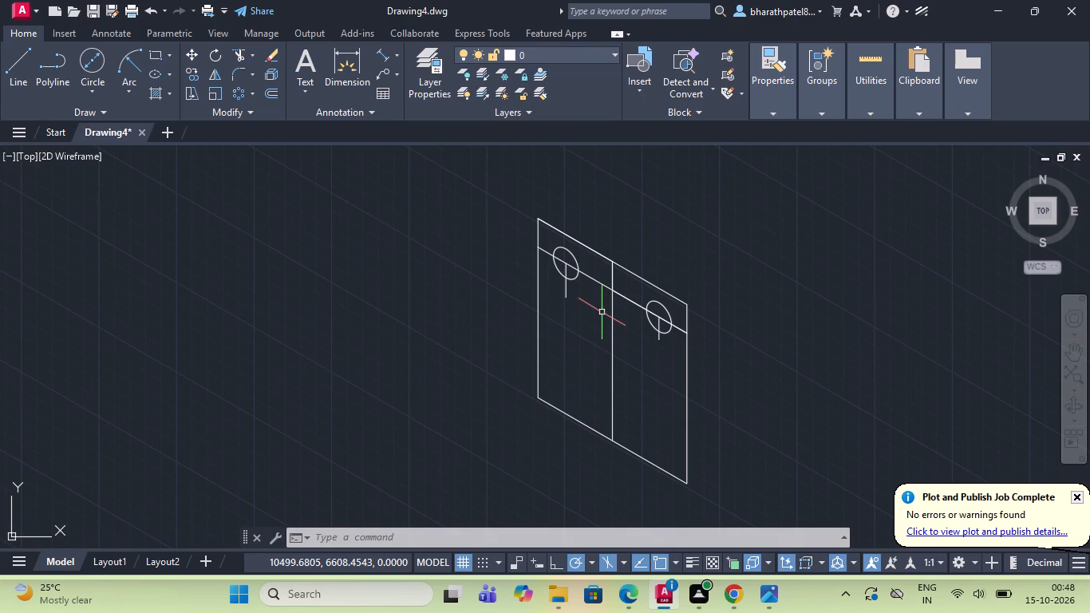
left_click(21, 67)
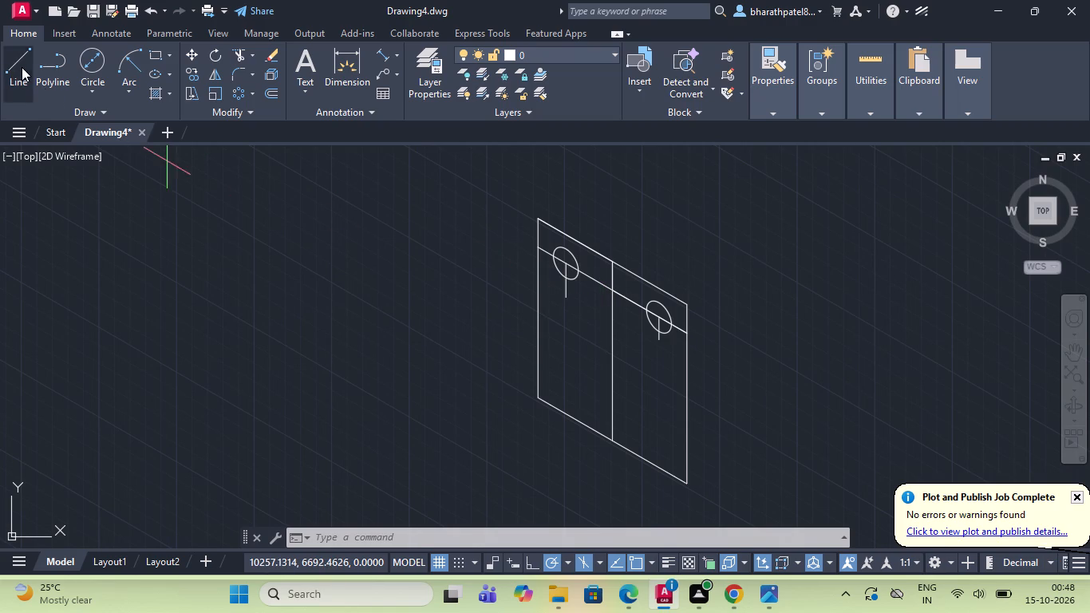
left_click(25, 74)
scroll(408, 266, "down", 2)
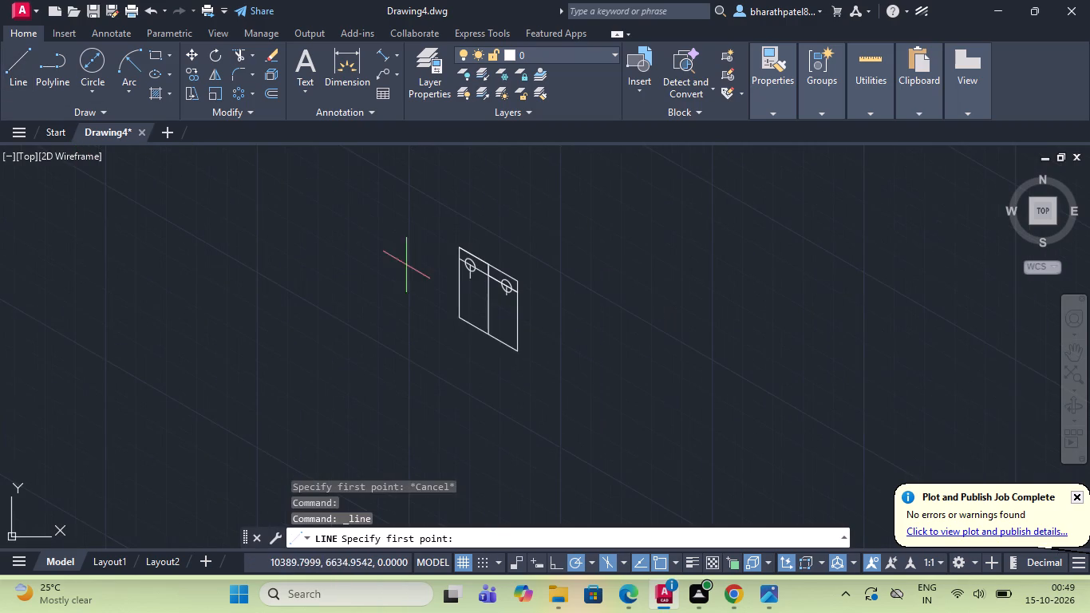
scroll(535, 348, "up", 3)
scroll(444, 386, "up", 2)
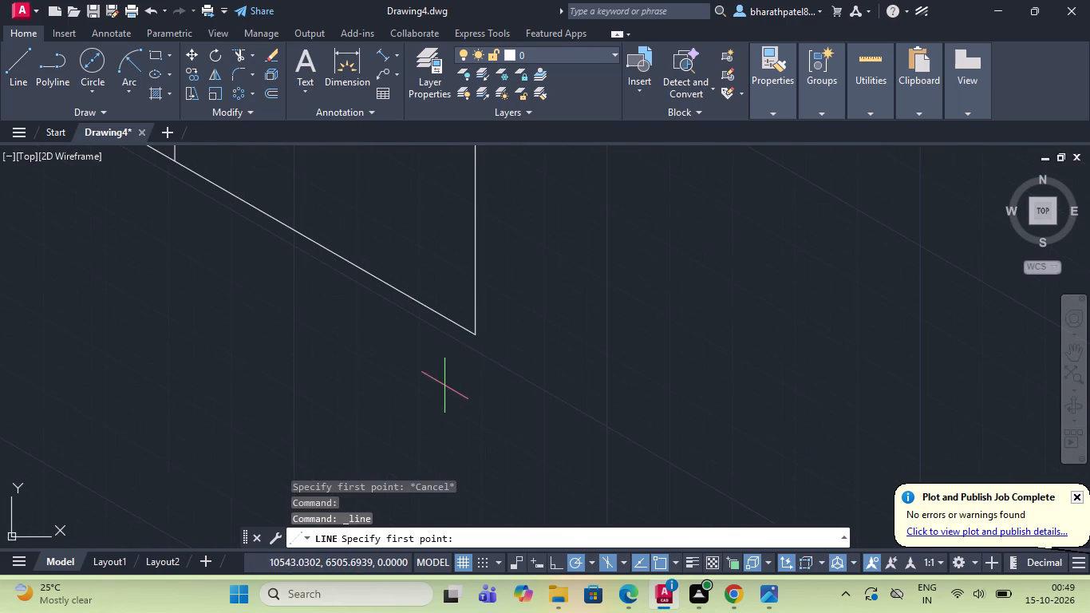
left_click(479, 337)
scroll(479, 337, "down", 5)
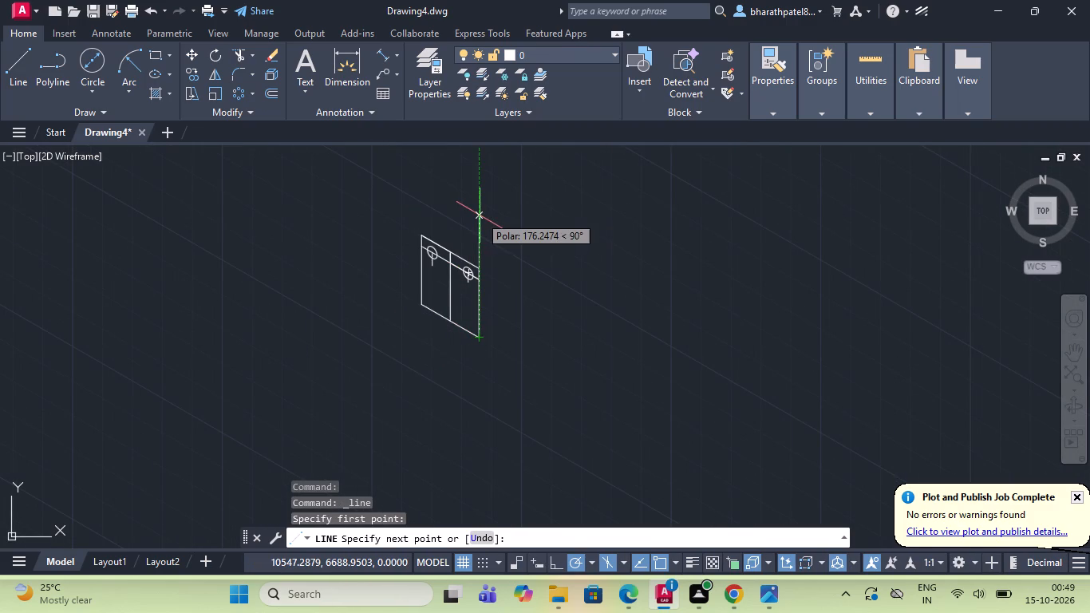
key("1")
key("8")
key("Return")
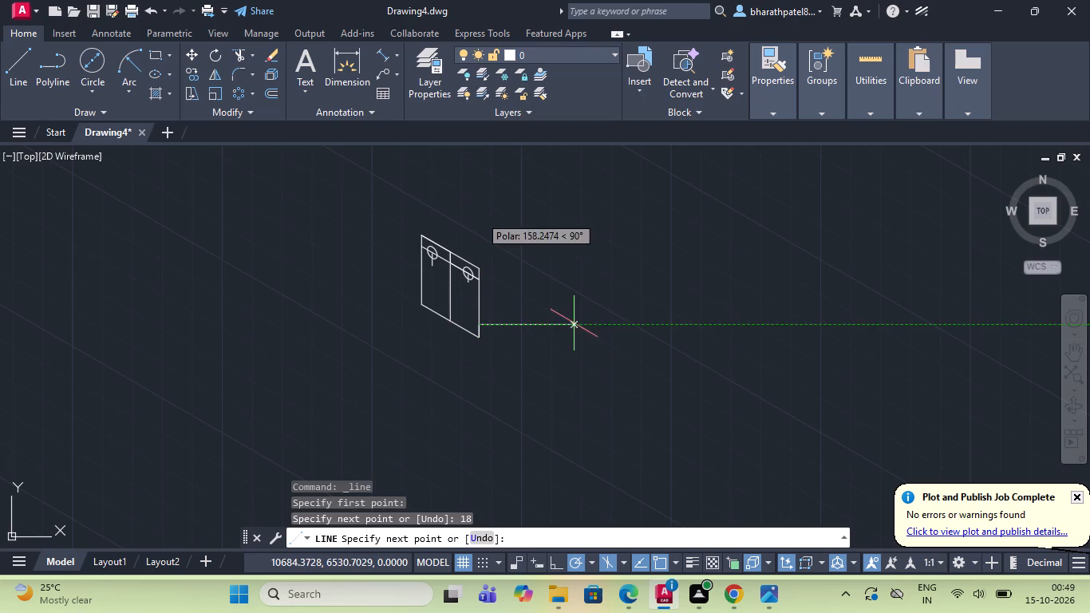
Continue the line from the 18-high point with a long freehand segment at 210°, past the face's lower edge, and end it.
scroll(389, 370, "up", 2)
scroll(397, 363, "down", 1)
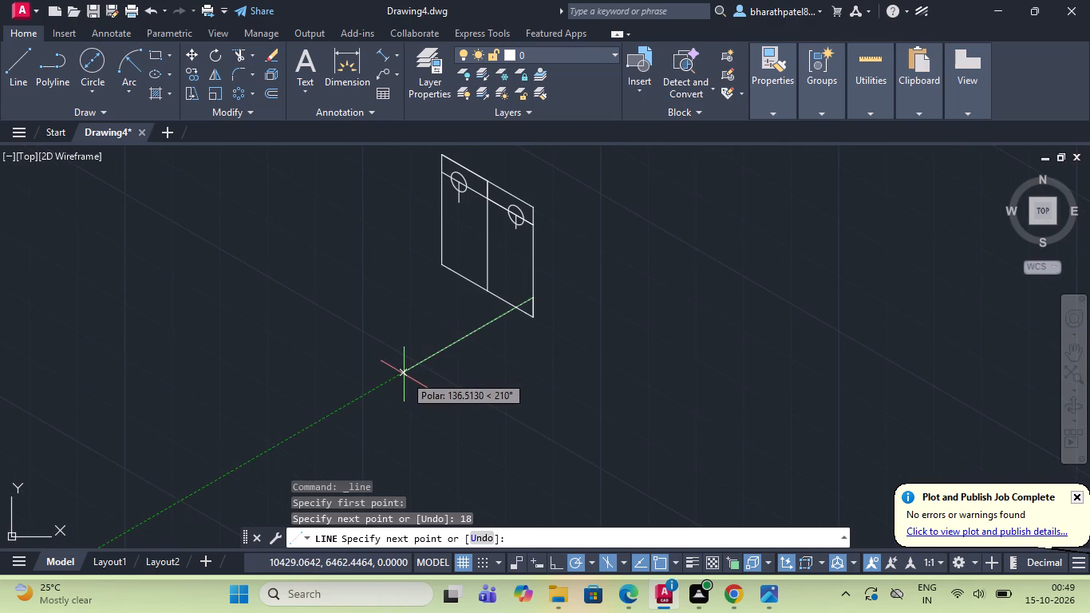
left_click(373, 390)
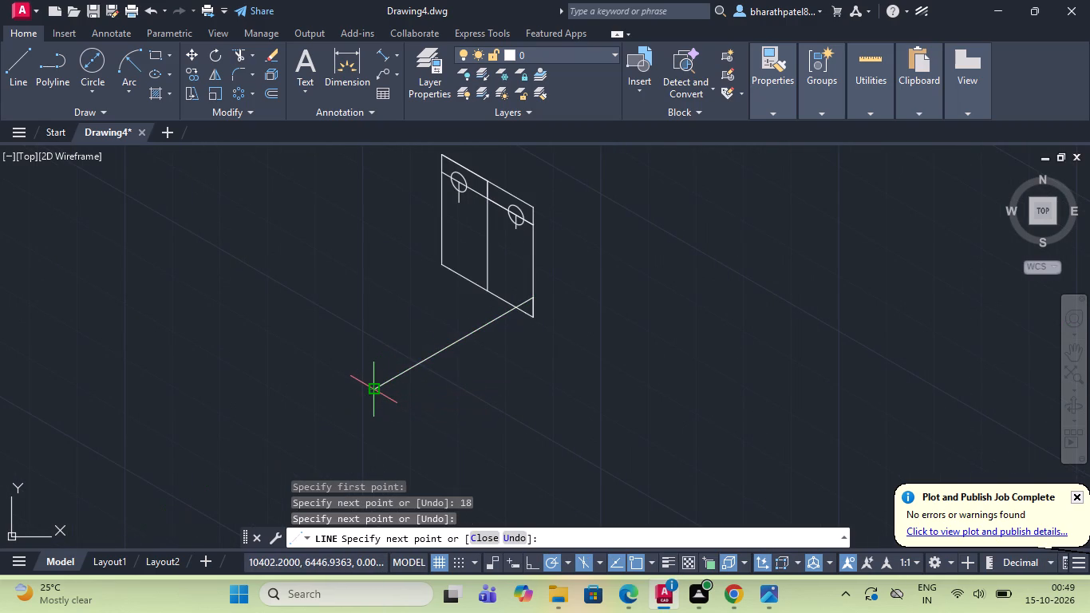
key("Escape")
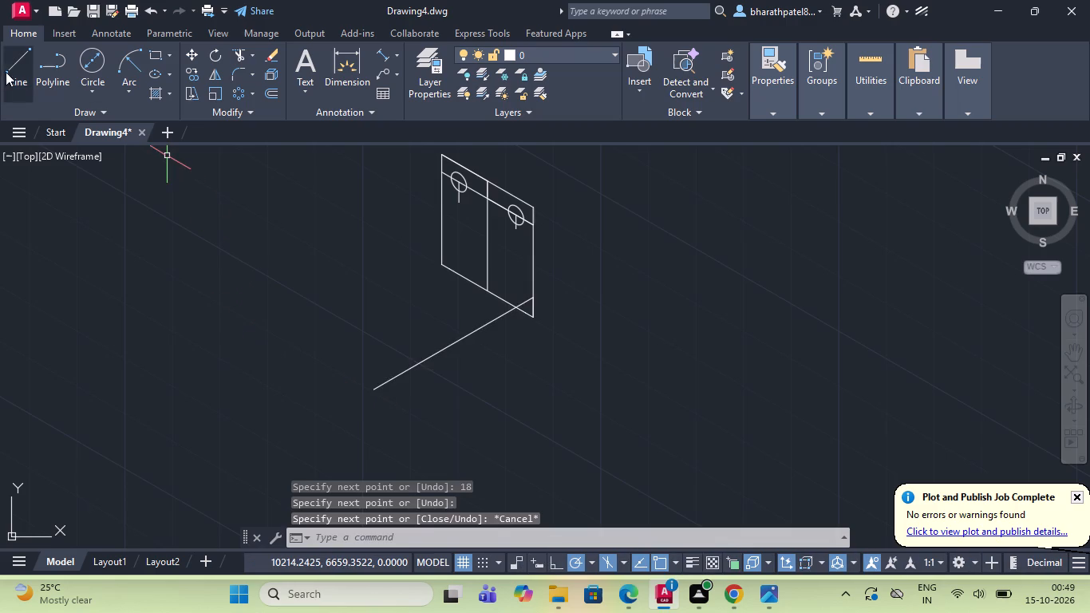
Draw a freehand line from the 18-high point at 150°, parallel to the face's lower edge and past its left edge.
left_click(11, 61)
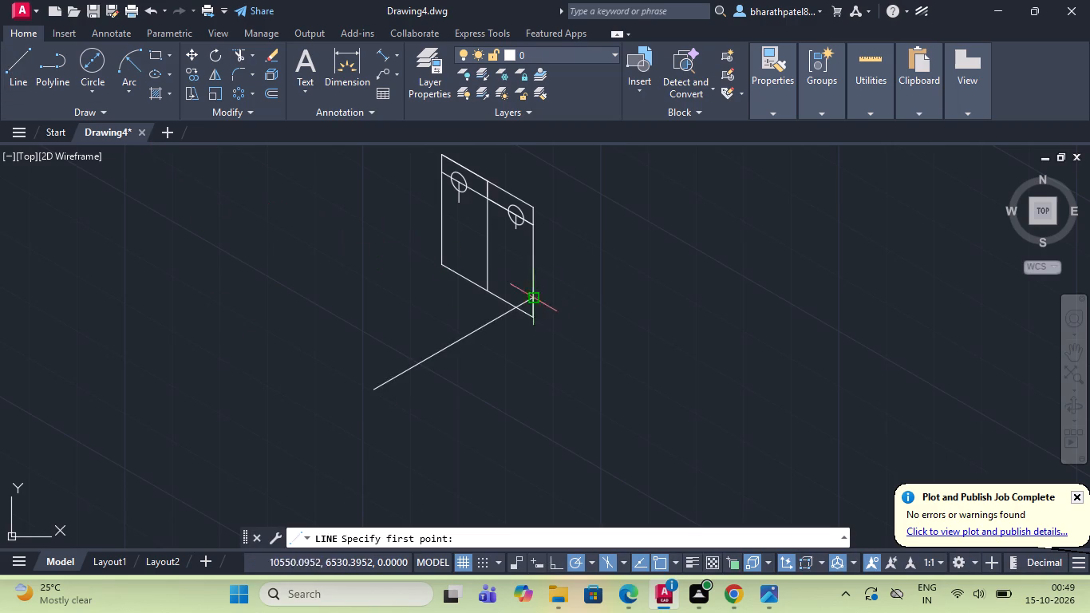
scroll(530, 295, "down", 1)
scroll(530, 295, "up", 3)
left_click(527, 298)
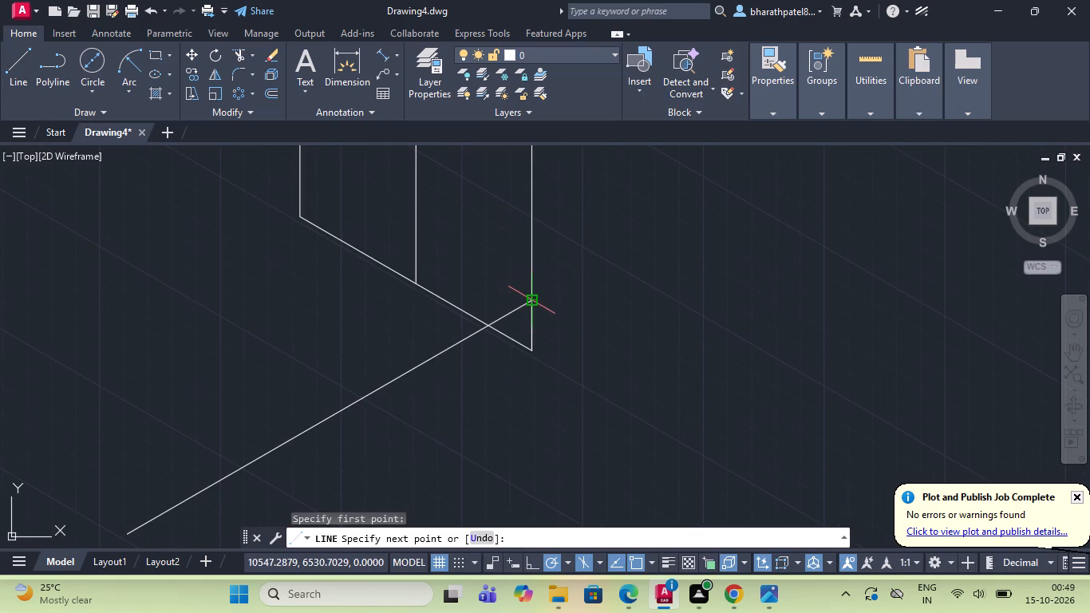
scroll(527, 298, "down", 1)
scroll(527, 298, "up", 4)
scroll(388, 279, "down", 1)
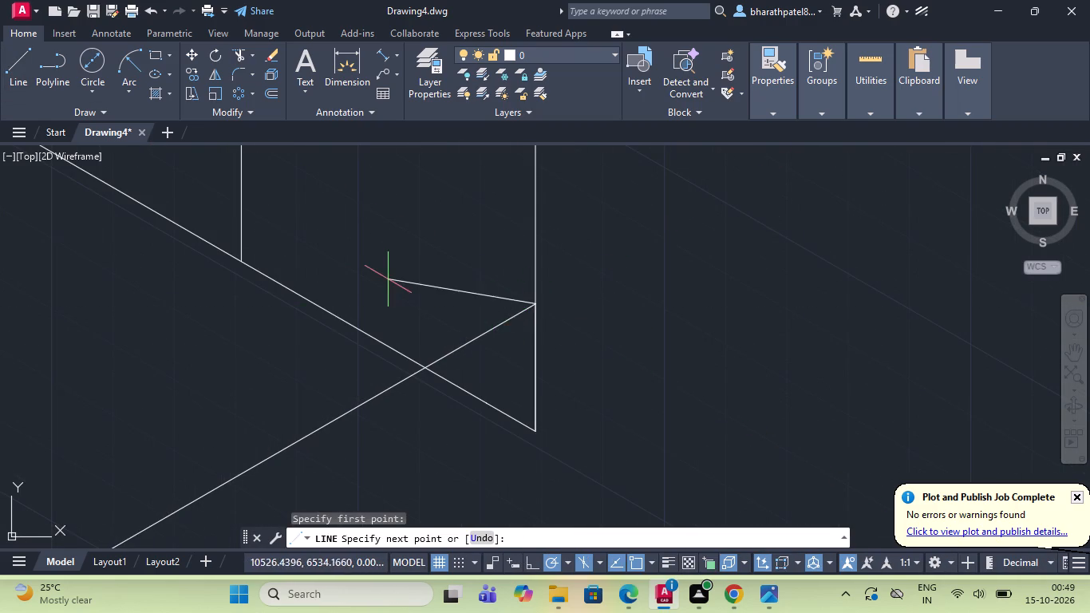
scroll(388, 279, "down", 3)
scroll(302, 255, "up", 3)
scroll(294, 239, "down", 3)
scroll(266, 181, "up", 2)
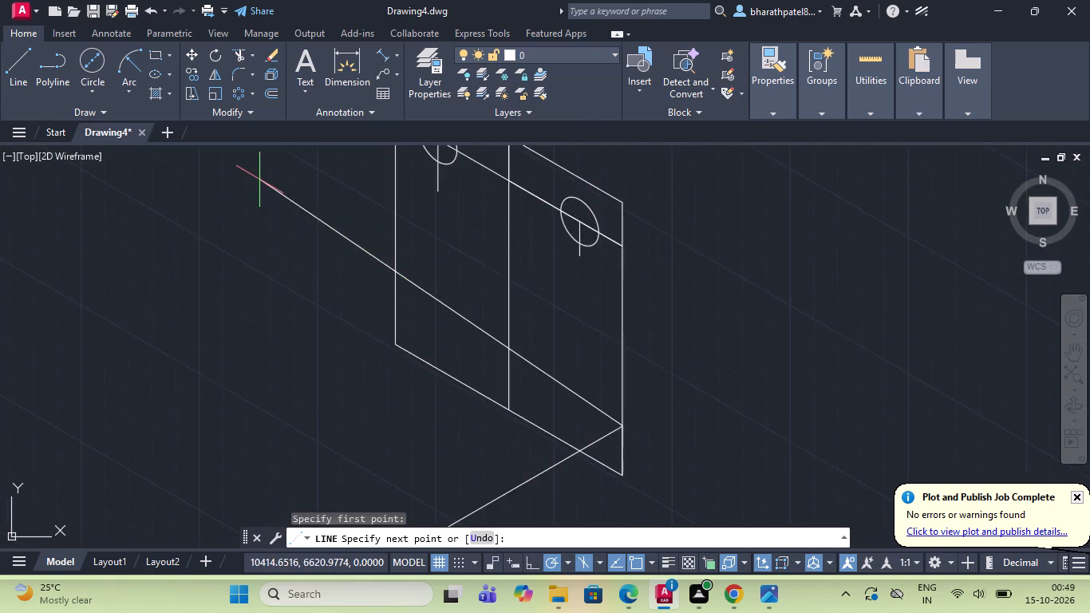
scroll(259, 180, "up", 1)
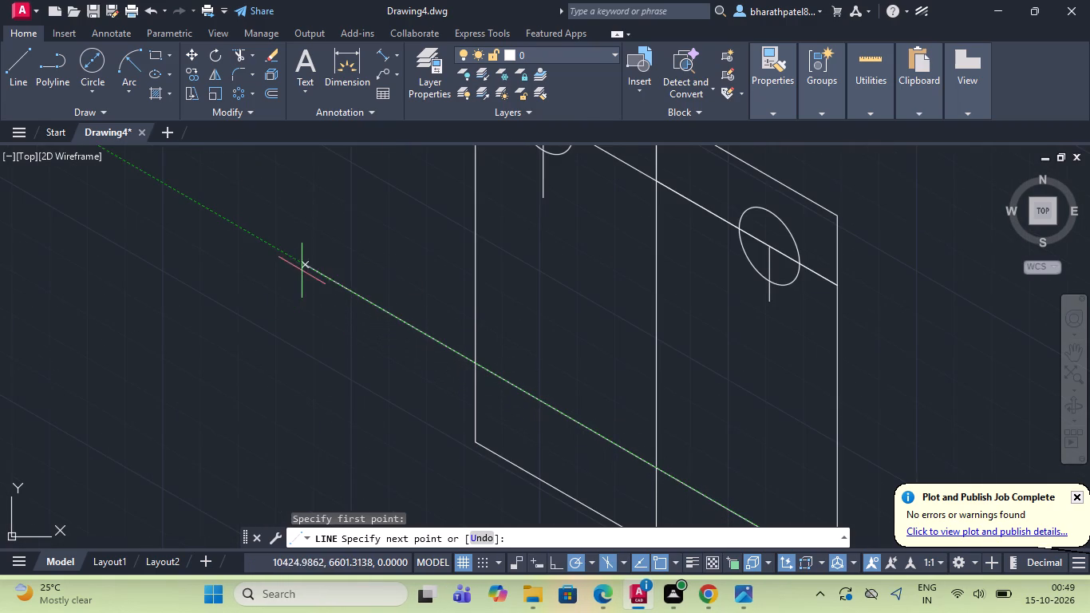
left_click(307, 263)
key("Escape")
Draw a line about 126 long at 210° from where the new sloped line meets the face's centre vertical.
scroll(307, 263, "down", 3)
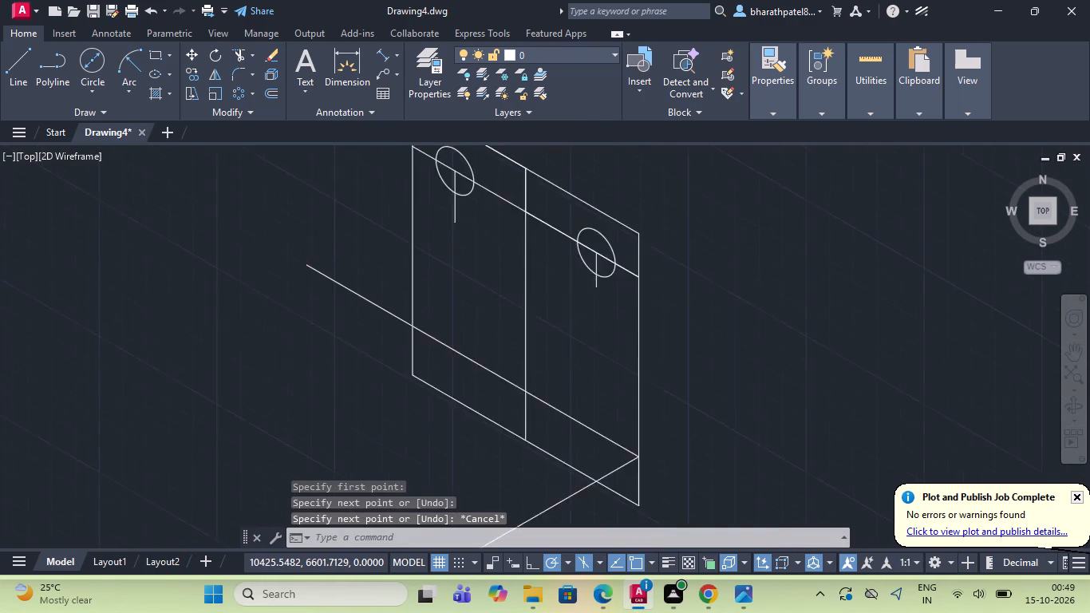
left_click(15, 63)
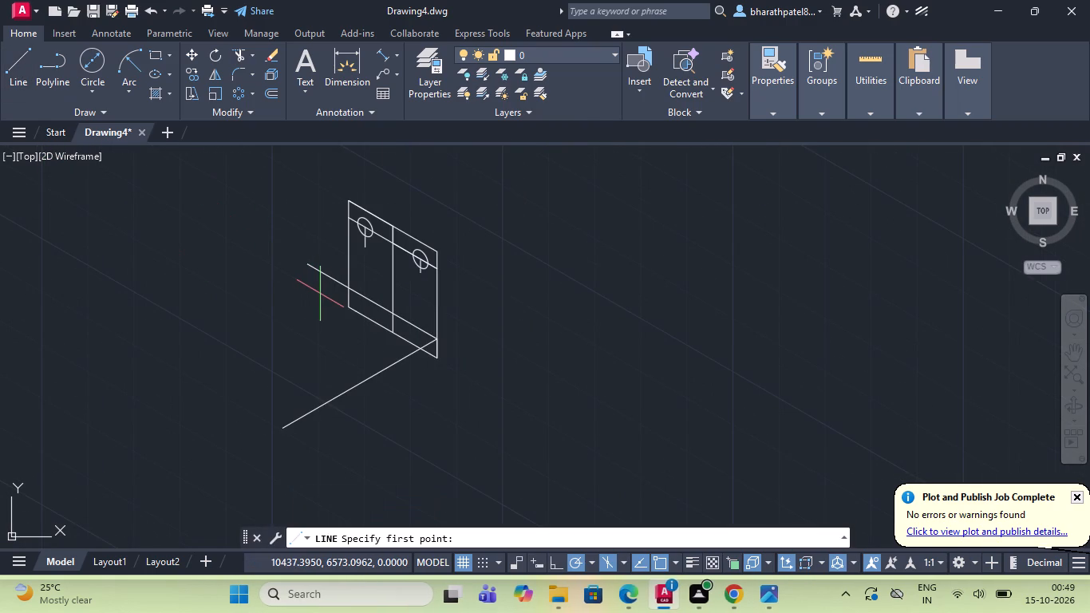
left_click(390, 312)
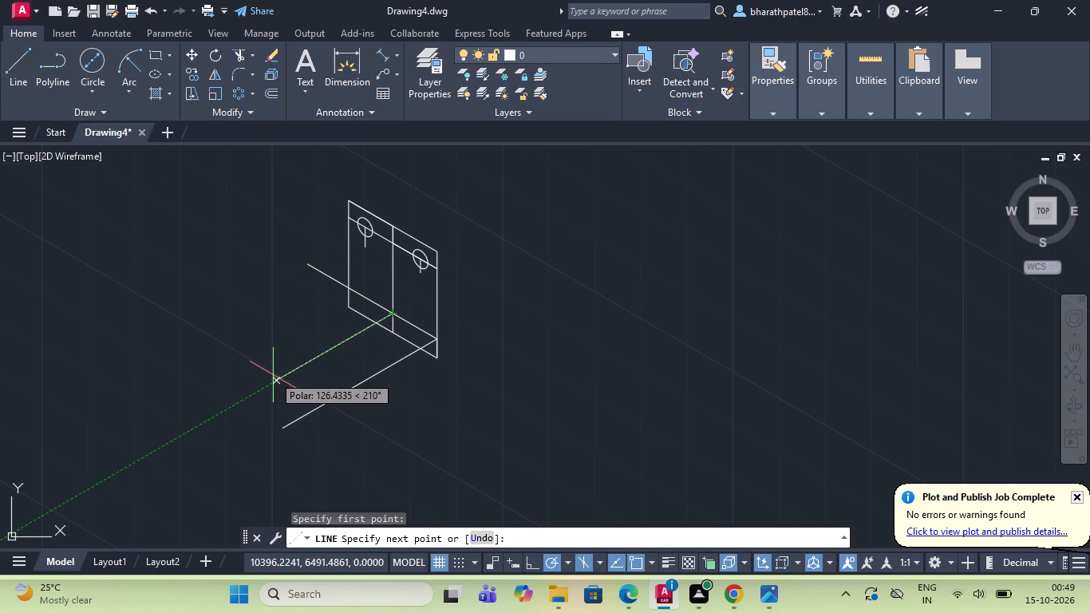
left_click(273, 375)
key("Escape")
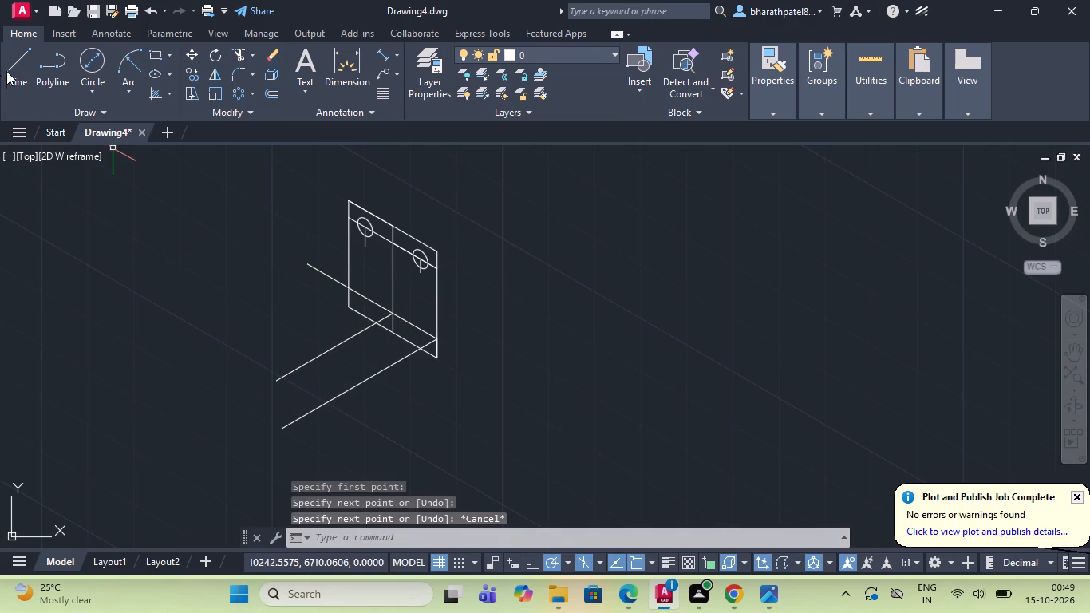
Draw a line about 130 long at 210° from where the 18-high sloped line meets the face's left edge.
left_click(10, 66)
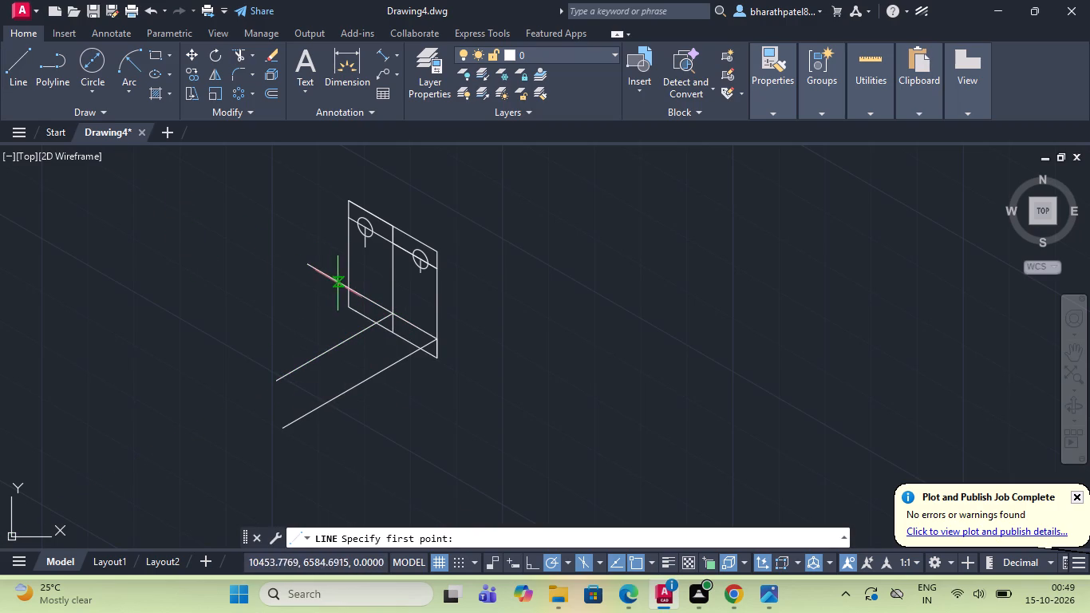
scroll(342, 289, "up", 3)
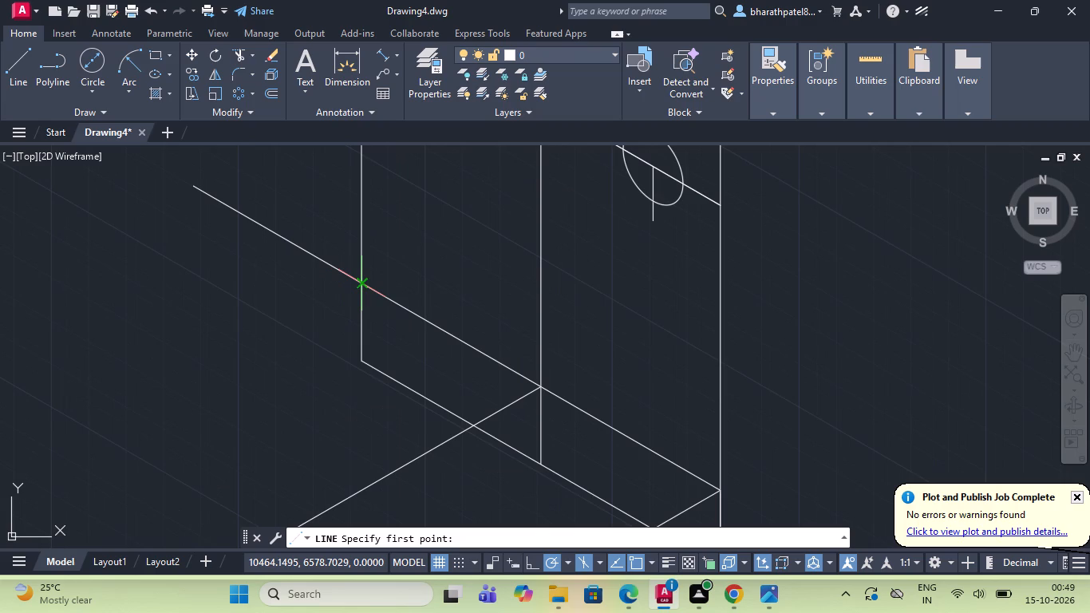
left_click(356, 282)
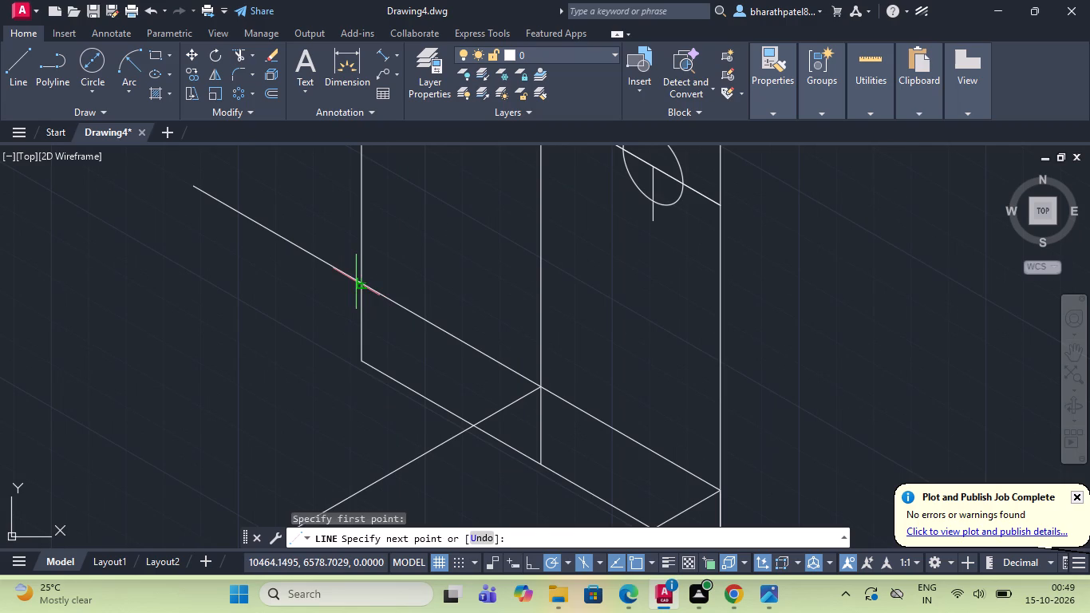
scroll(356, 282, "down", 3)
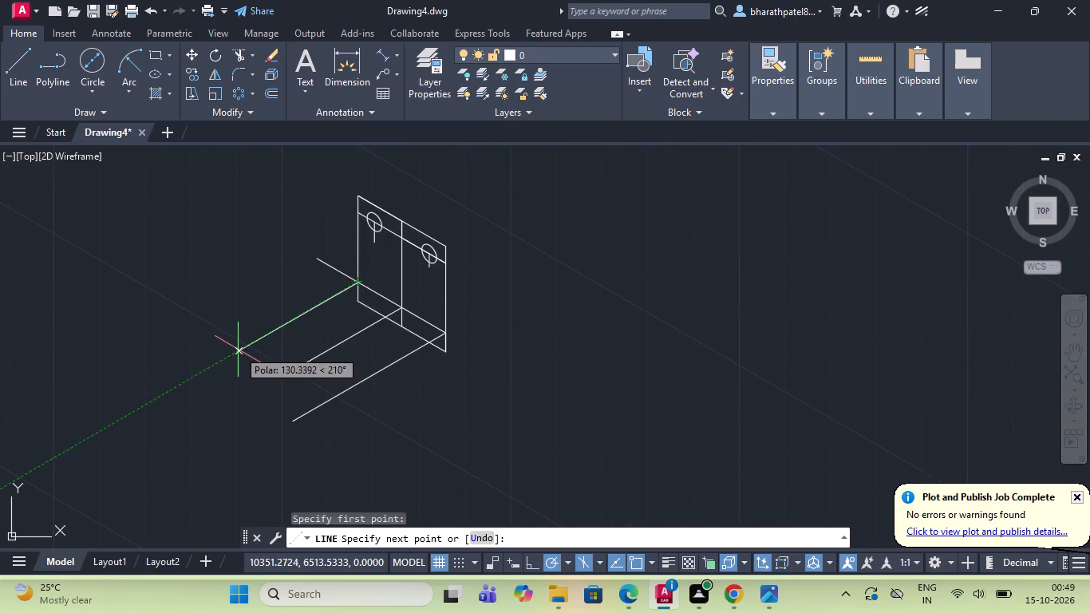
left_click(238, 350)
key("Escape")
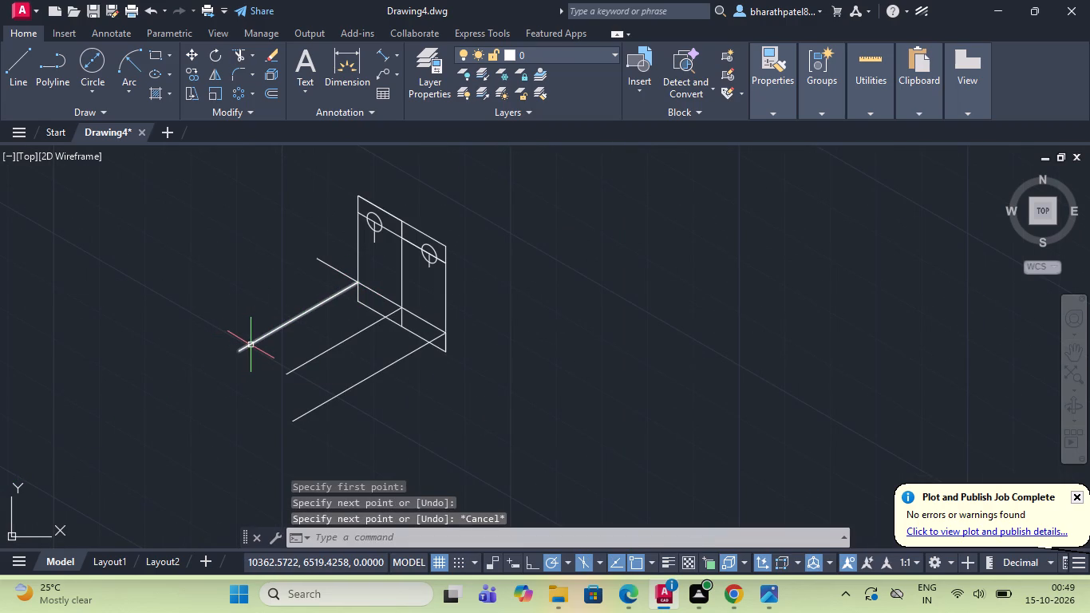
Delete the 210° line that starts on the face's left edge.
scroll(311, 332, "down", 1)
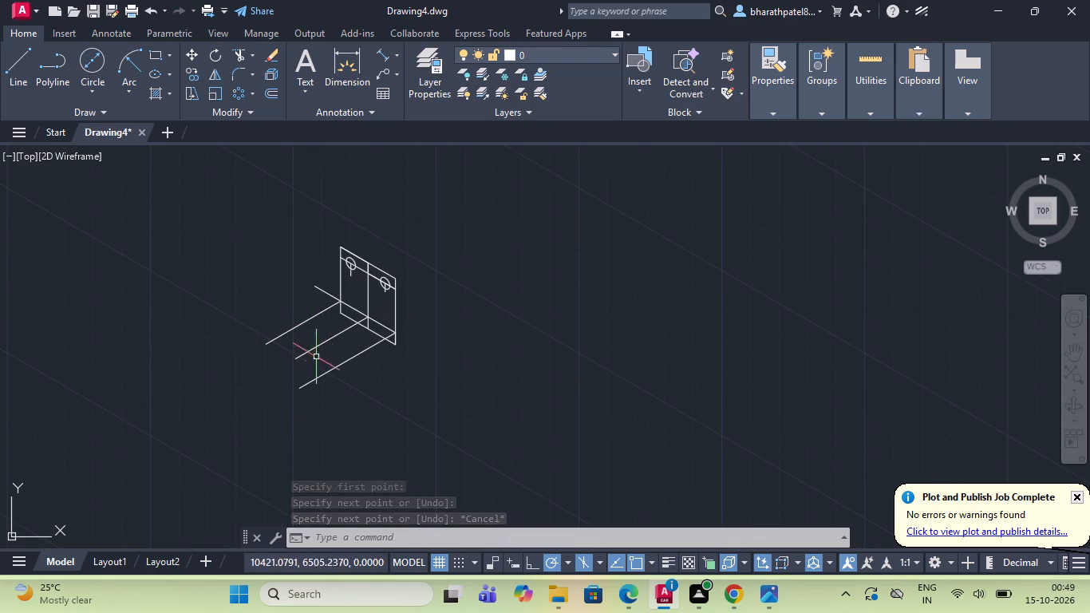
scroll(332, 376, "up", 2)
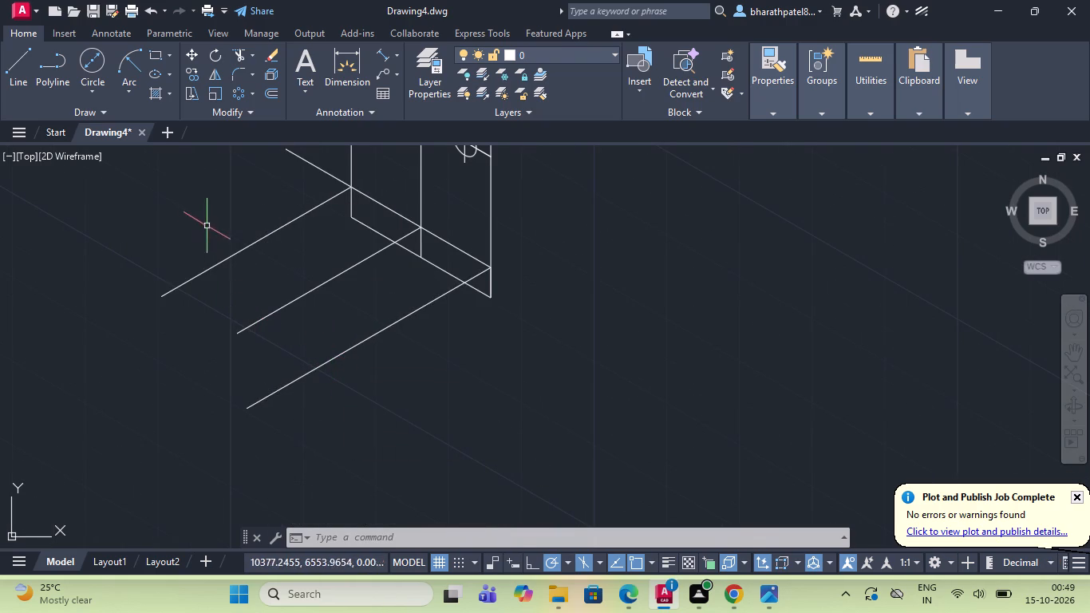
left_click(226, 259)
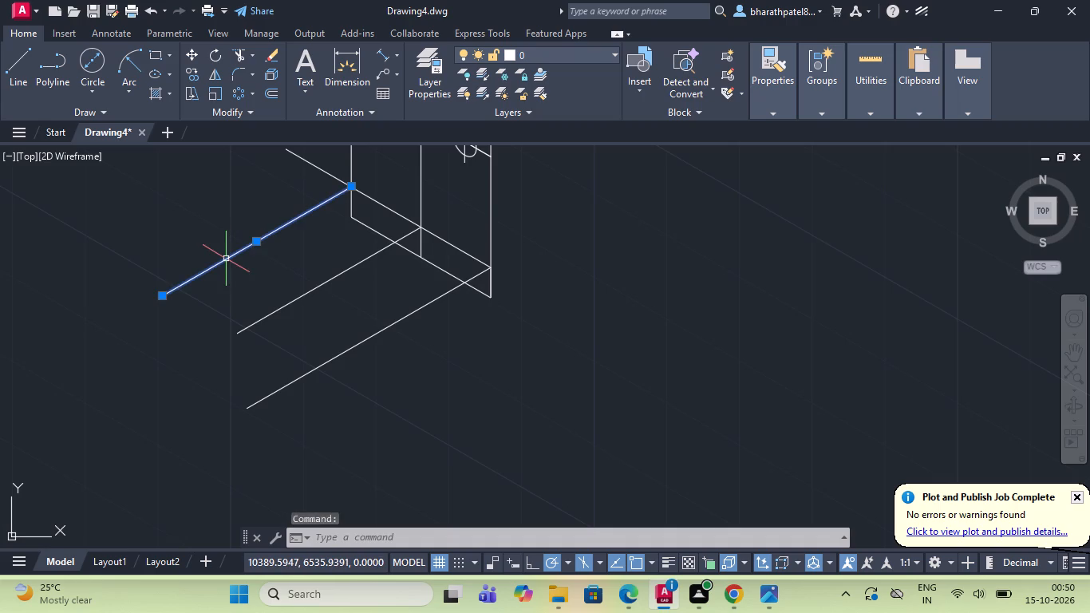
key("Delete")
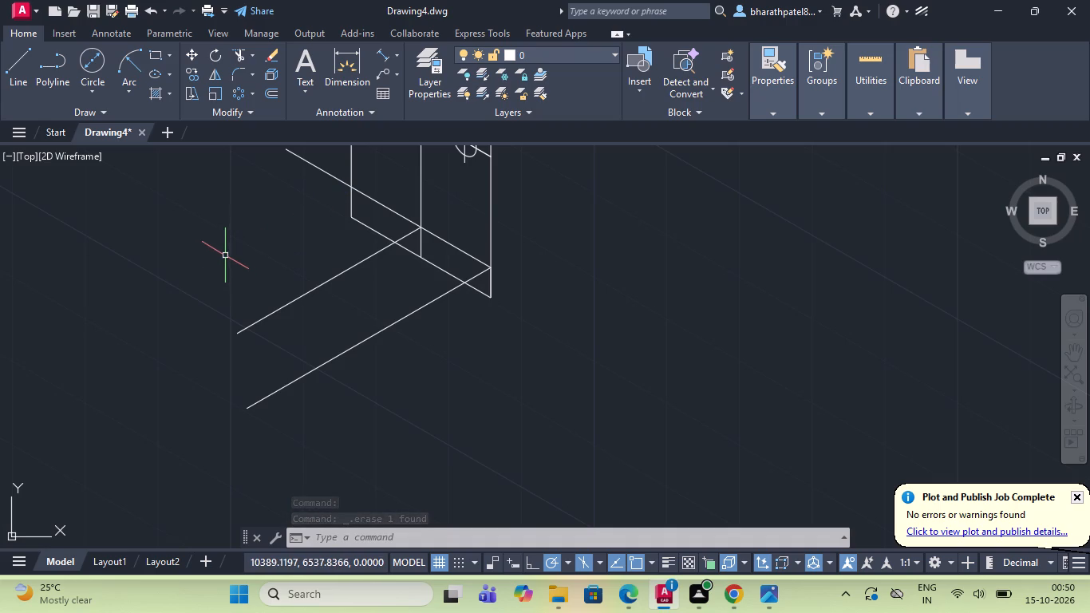
Start a line where the centre vertical meets the face's top edge and draw its first segment 5 long at 330° along that edge.
scroll(227, 254, "down", 4)
scroll(271, 227, "up", 2)
scroll(146, 267, "up", 3)
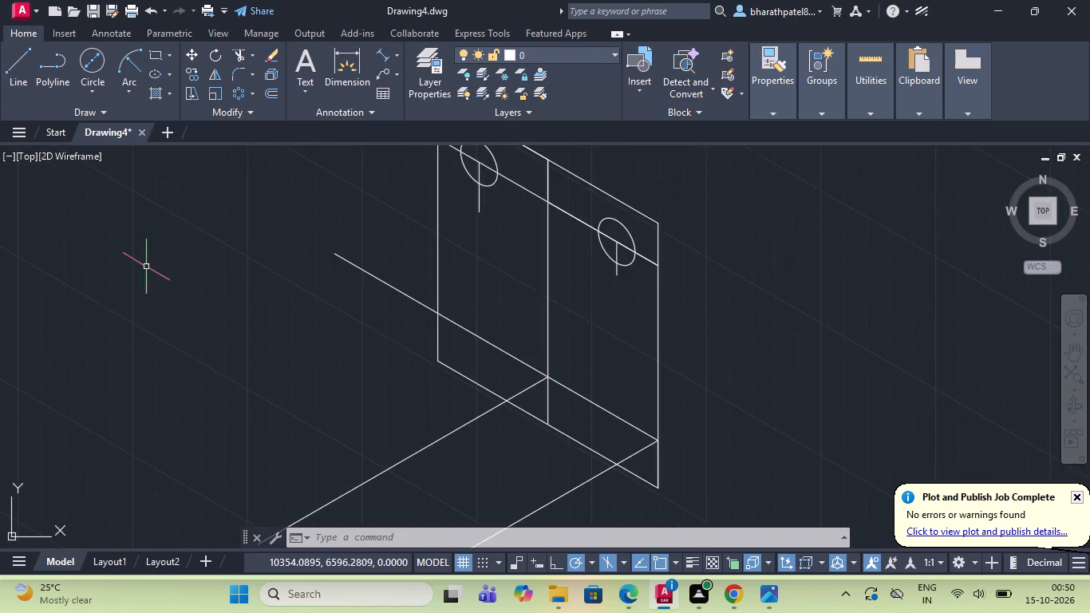
scroll(312, 212, "down", 1)
scroll(425, 169, "up", 3)
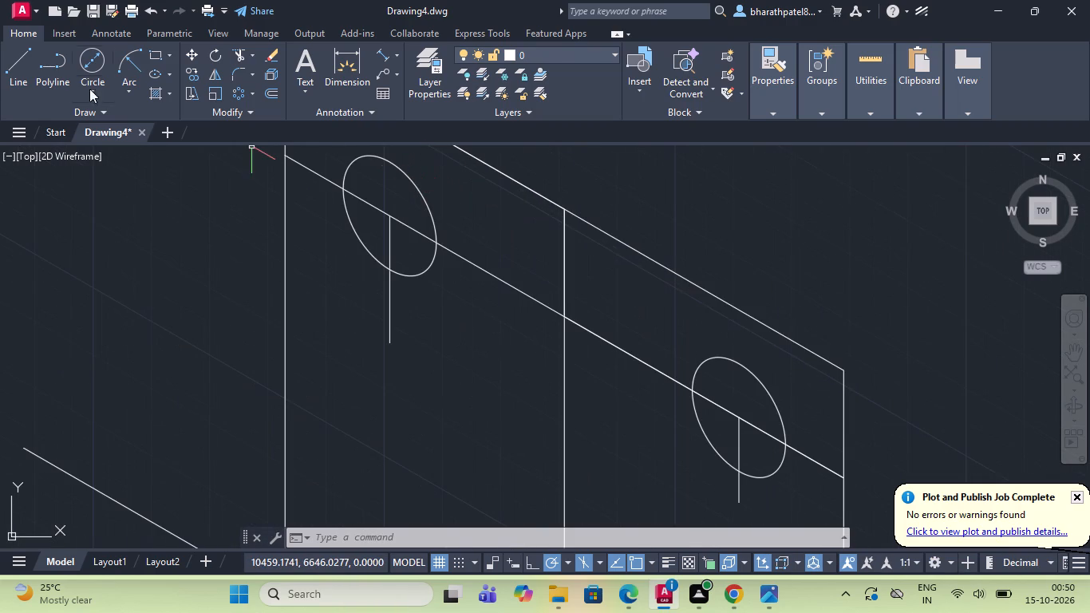
left_click(8, 66)
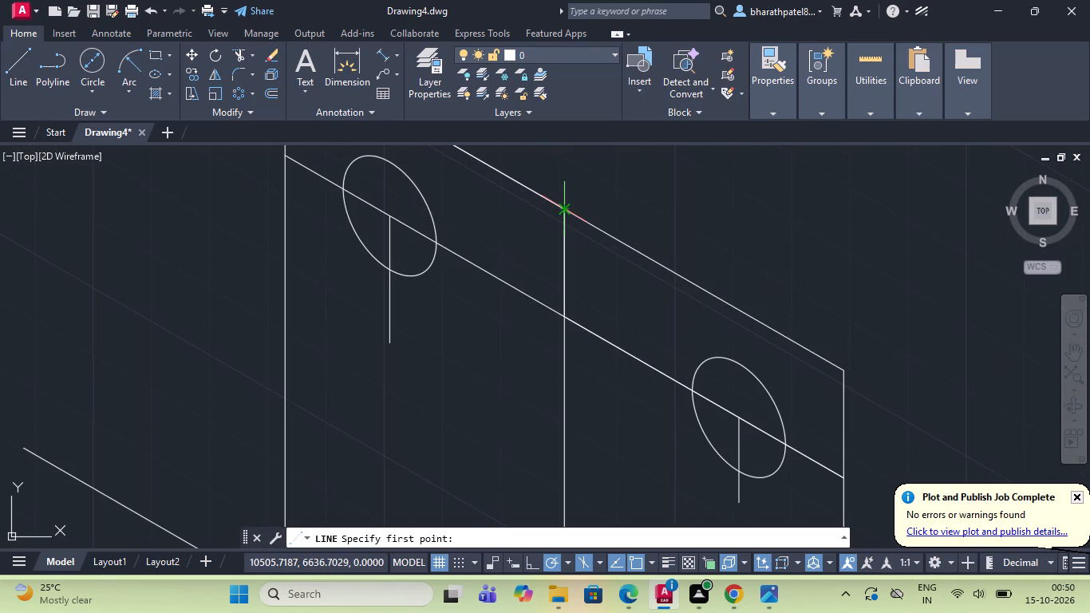
left_click(565, 206)
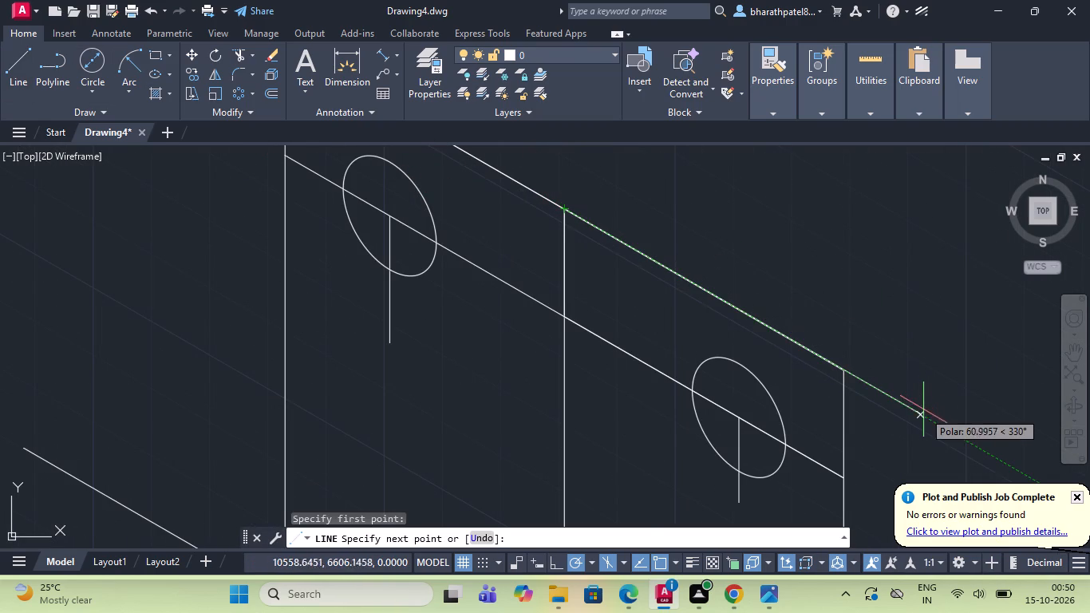
key("5")
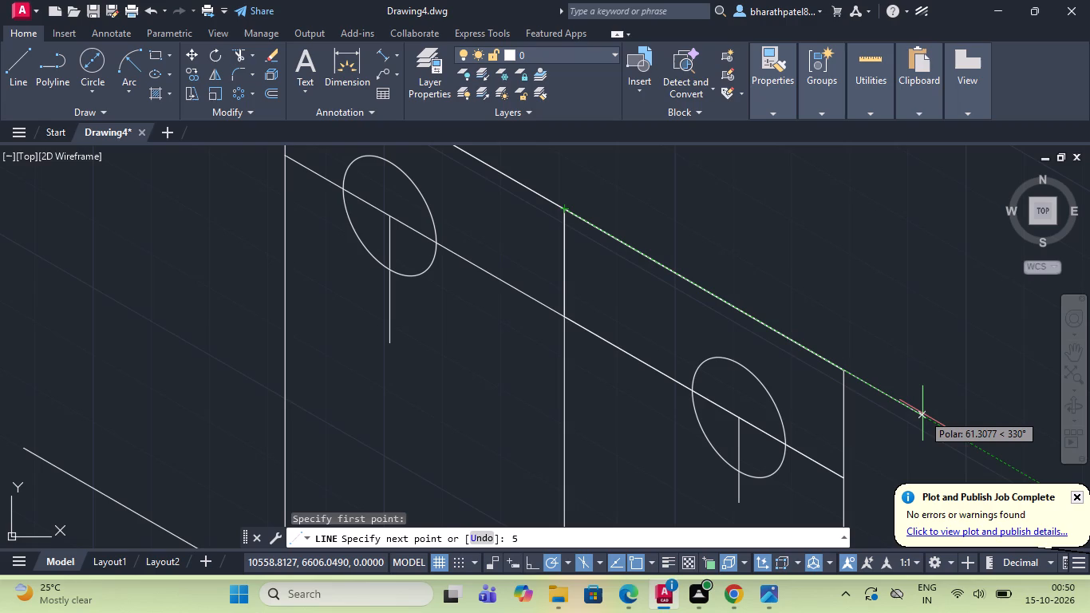
key("Return")
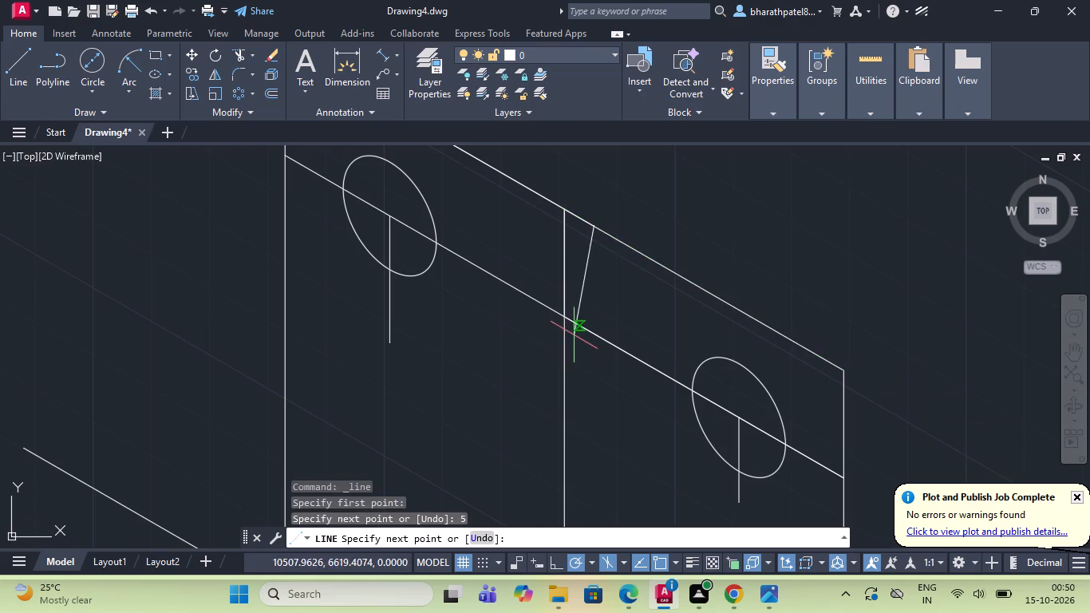
Continue the line from the 5-long segment's end with a short freehand segment upward at 60°, away from the top edge, and end it.
scroll(574, 334, "down", 4)
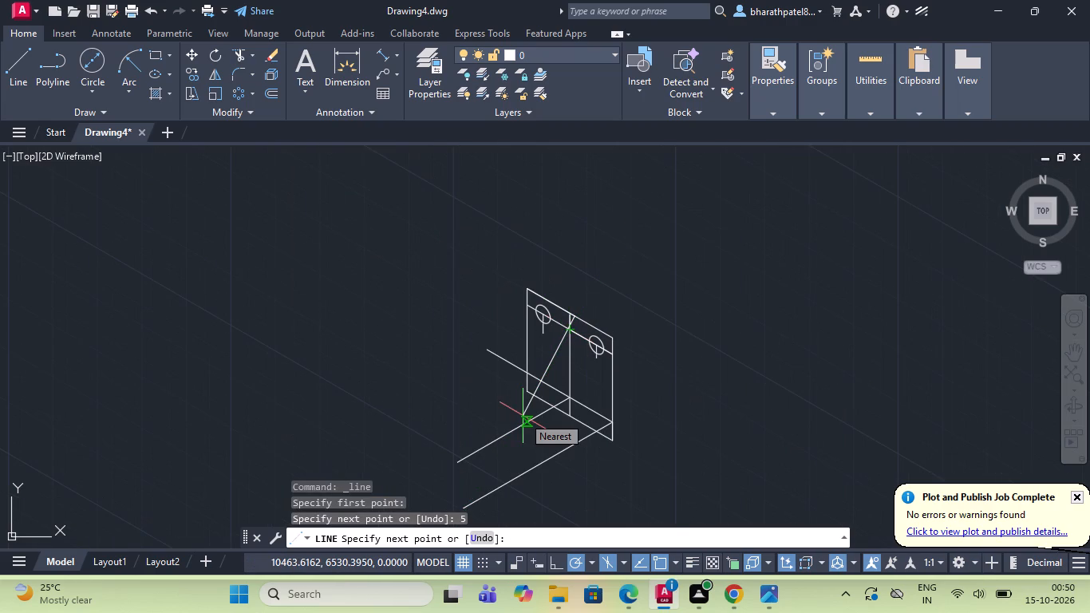
scroll(575, 332, "up", 4)
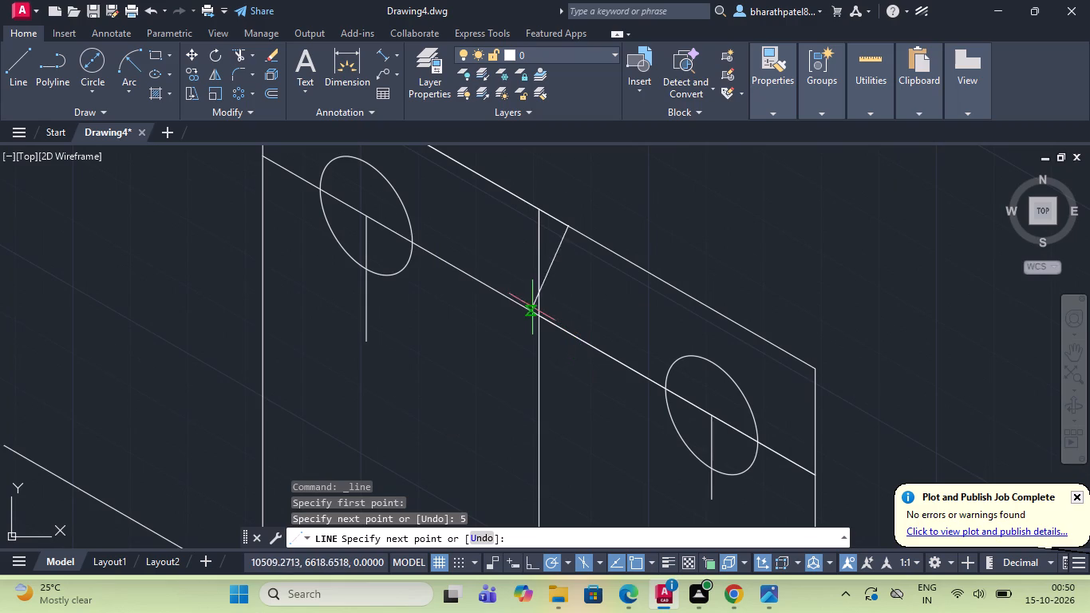
left_click(599, 179)
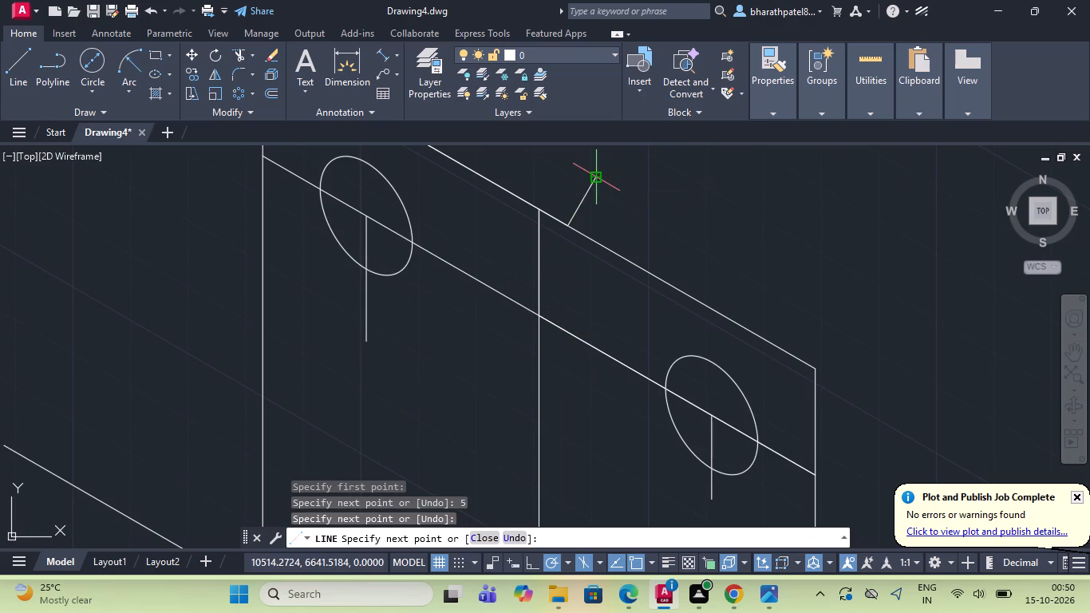
key("Escape")
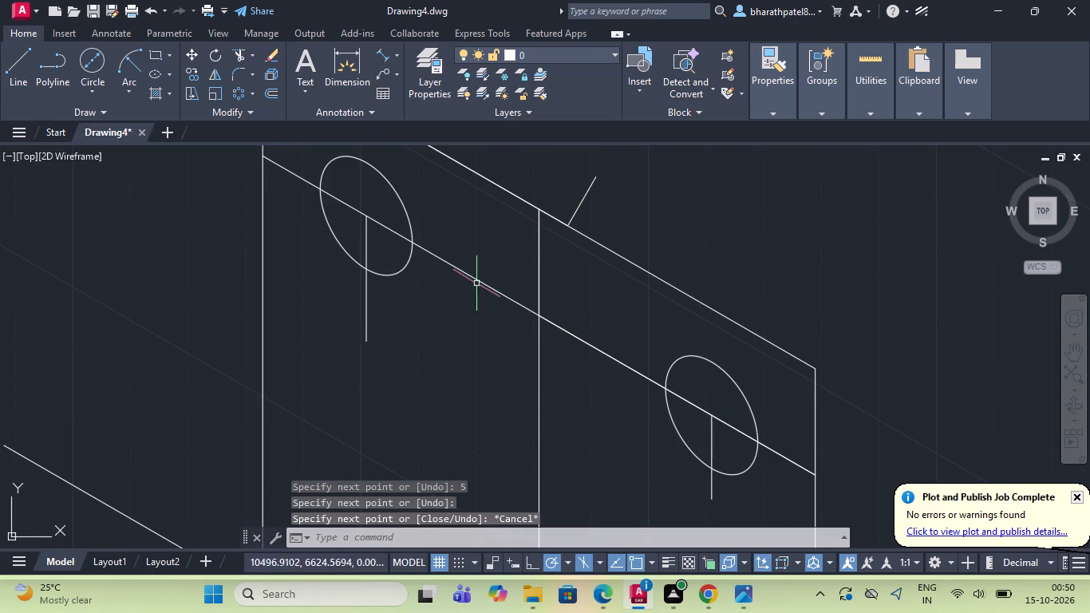
From the short 60° line's foot, draw a line 10 long at 150° along the top edge, continuing about 6.4 at 60°.
left_click(9, 65)
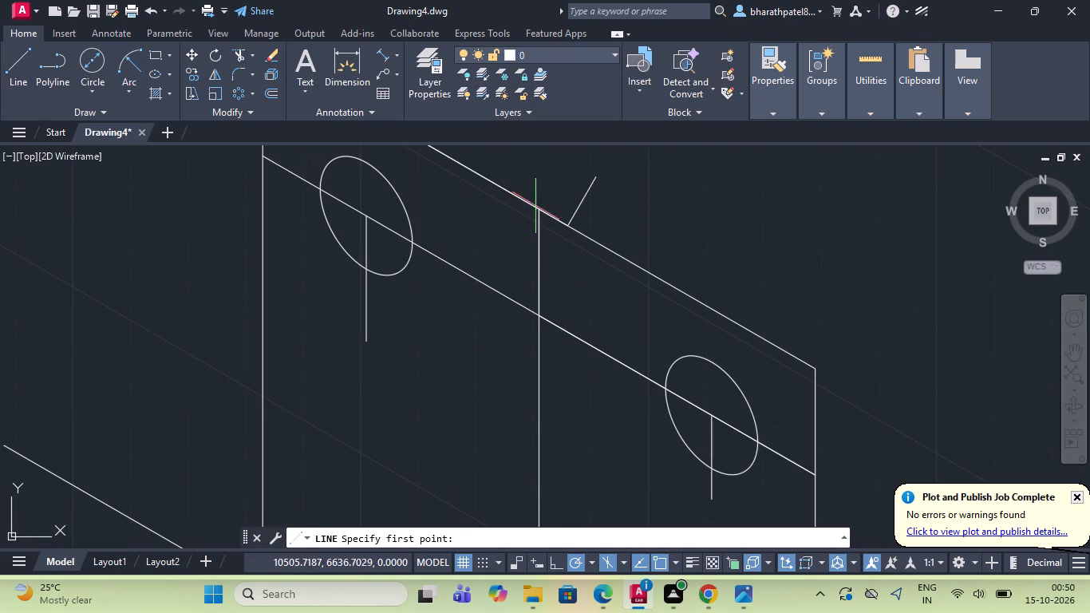
scroll(574, 227, "up", 1)
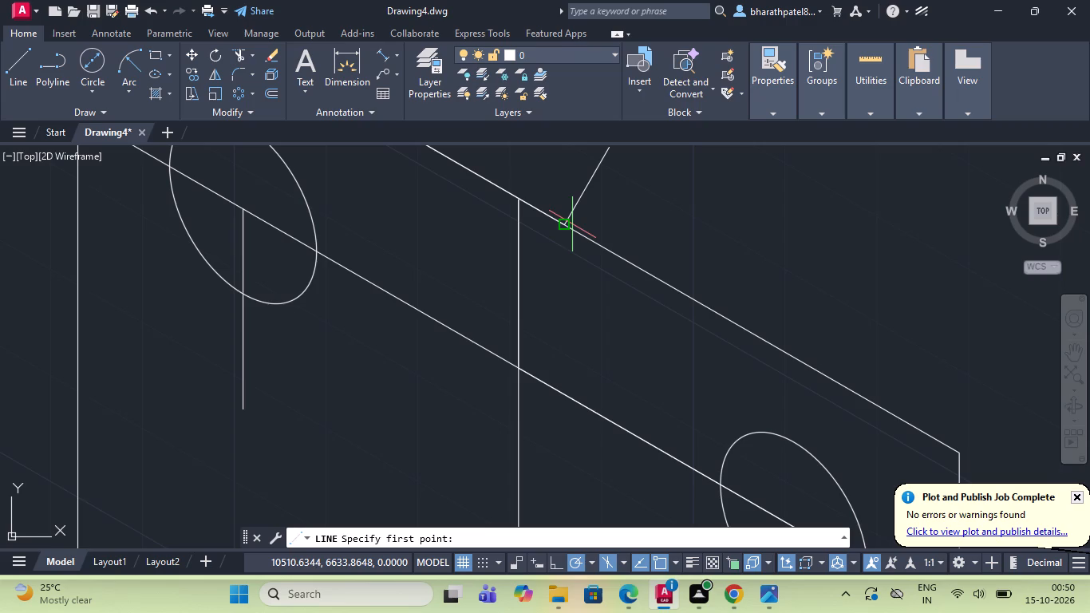
left_click(564, 217)
scroll(564, 218, "down", 5)
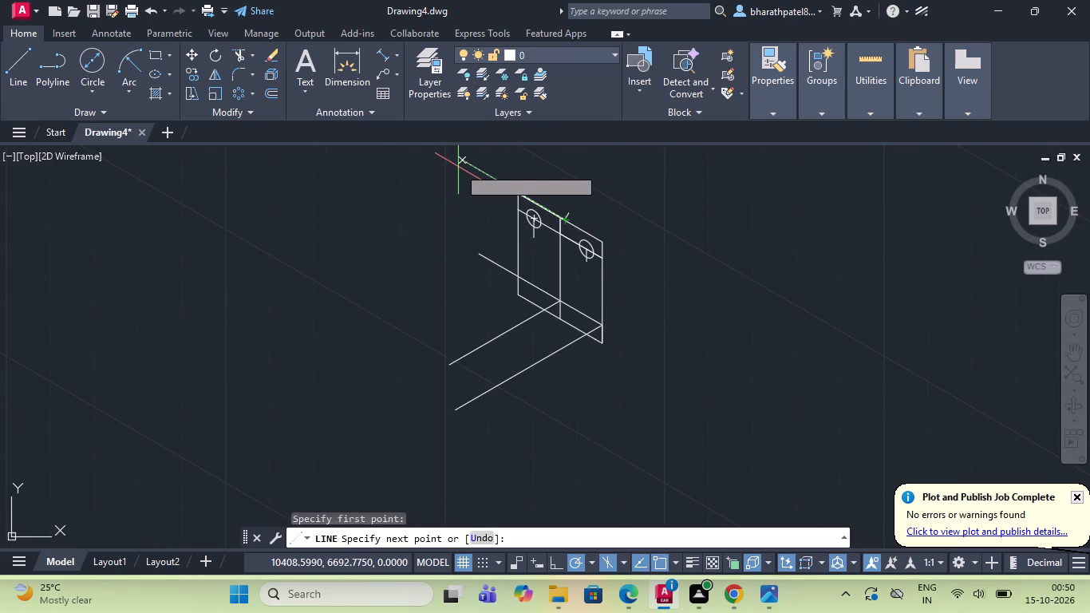
key("1")
key("0")
key("Return")
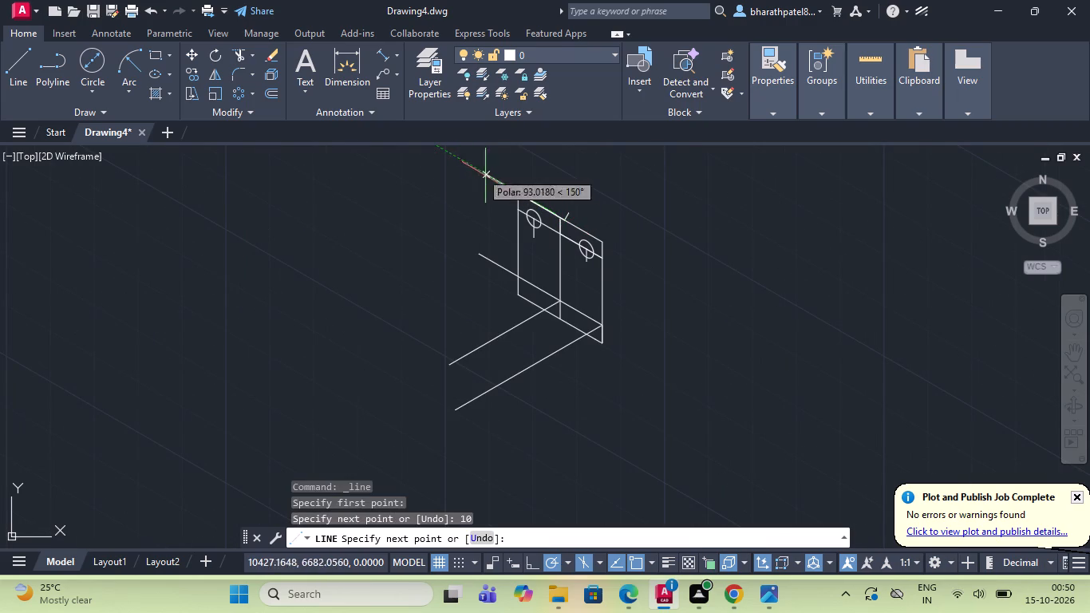
scroll(585, 222, "up", 3)
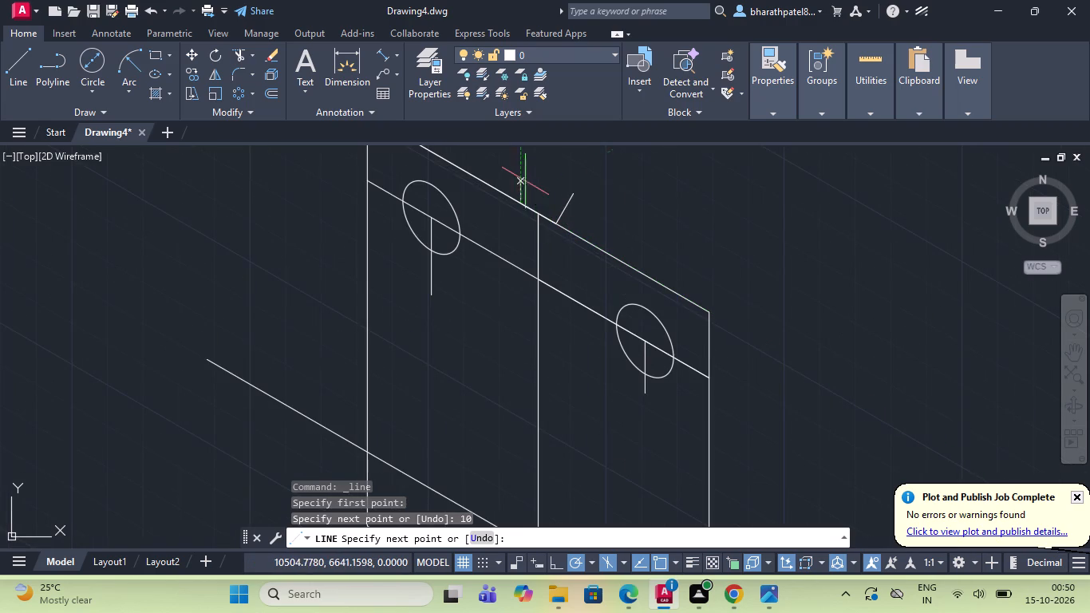
scroll(522, 176, "up", 2)
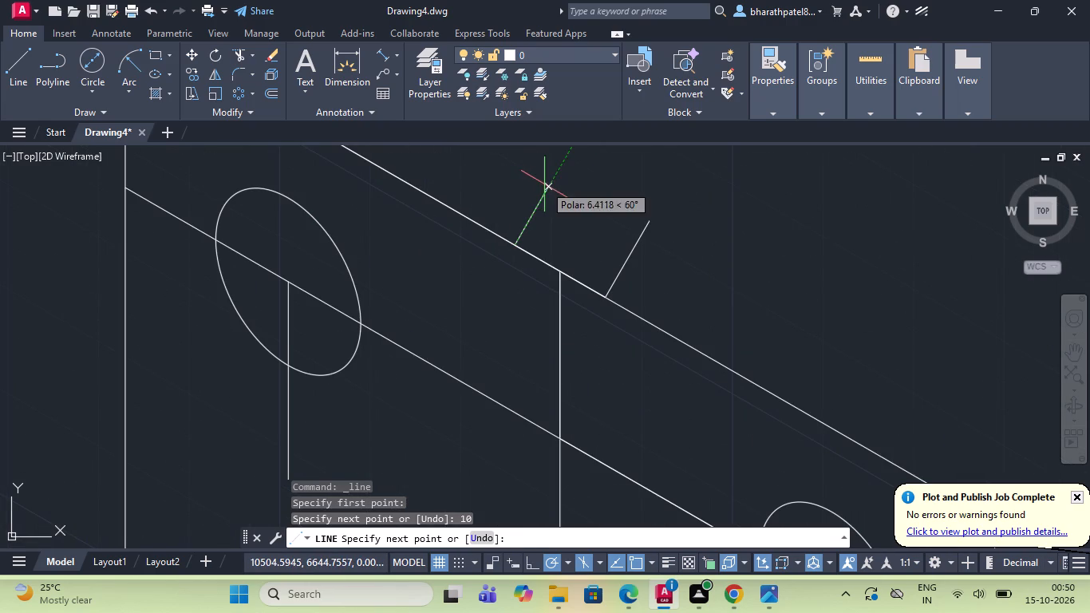
left_click(544, 184)
key("Escape")
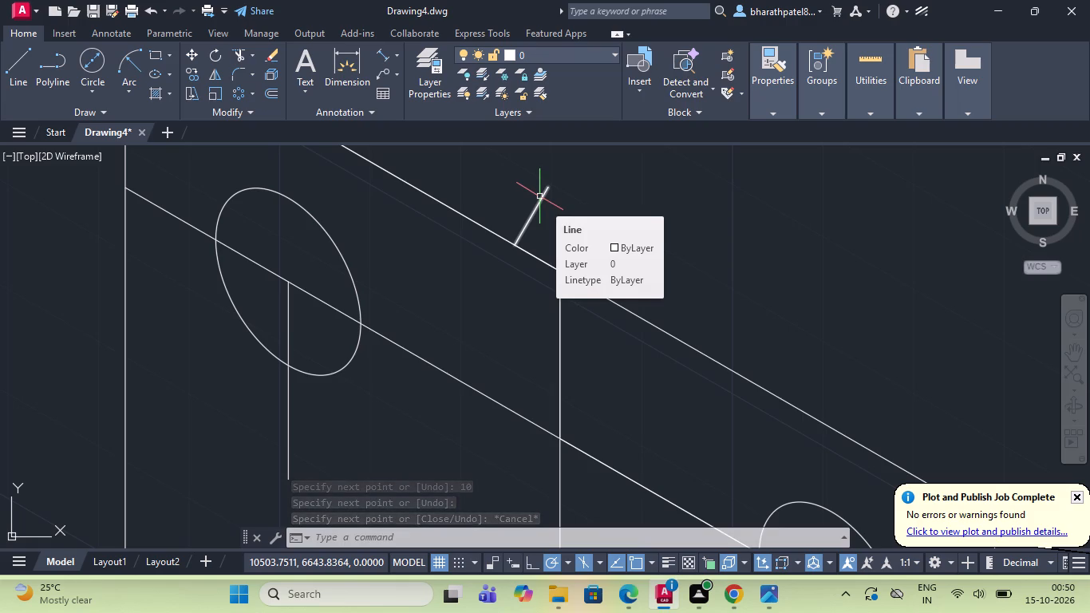
From the centre vertical's top end, draw a line 80 long at 210°, continuing about 102 straight down past the upper 210° base line.
left_click(13, 58)
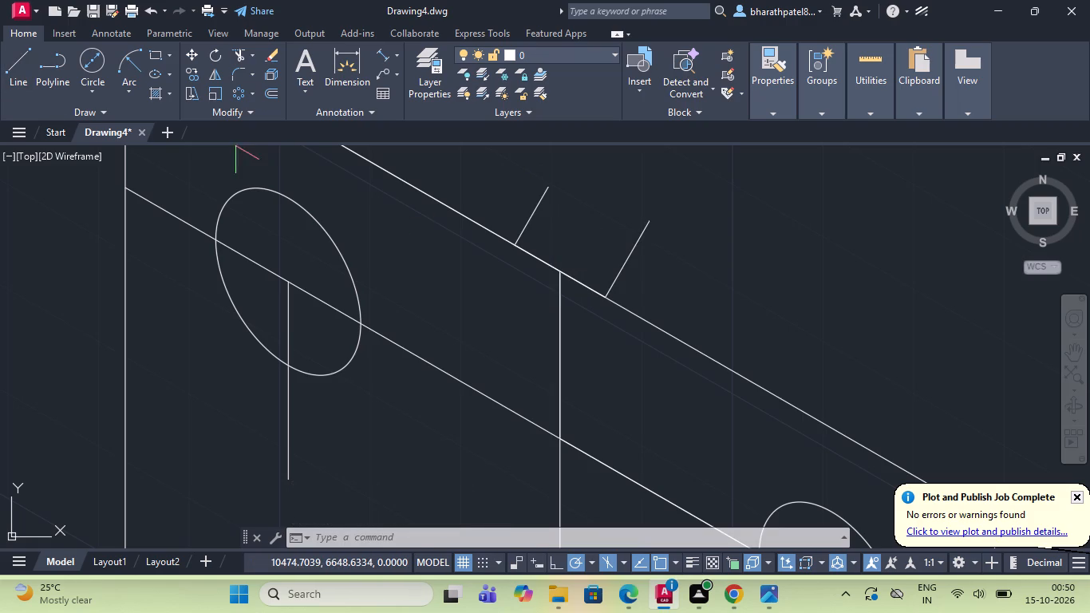
left_click(562, 274)
scroll(562, 274, "down", 4)
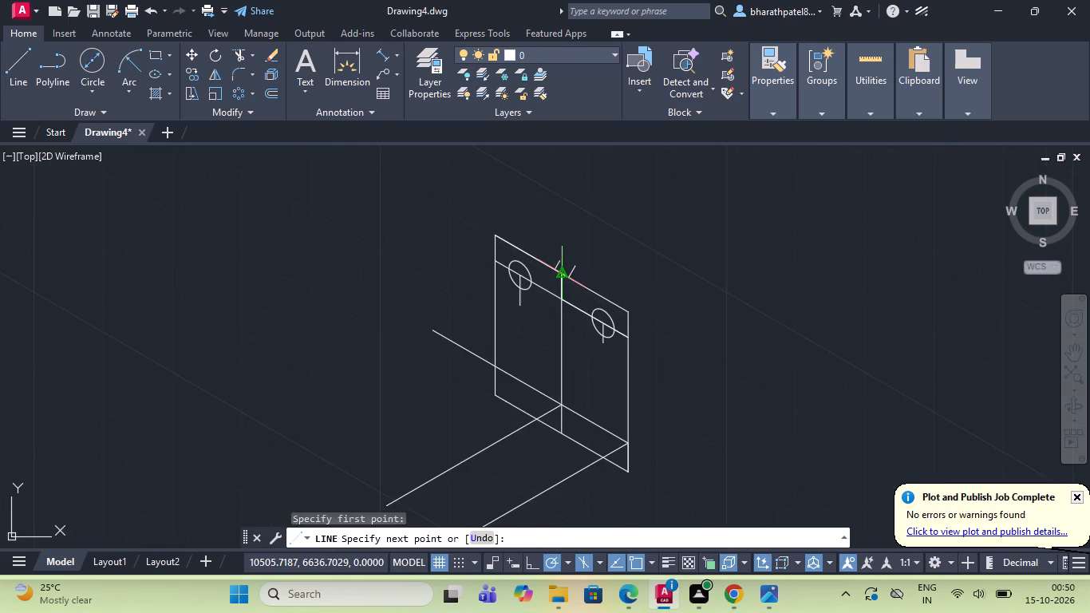
scroll(562, 273, "down", 2)
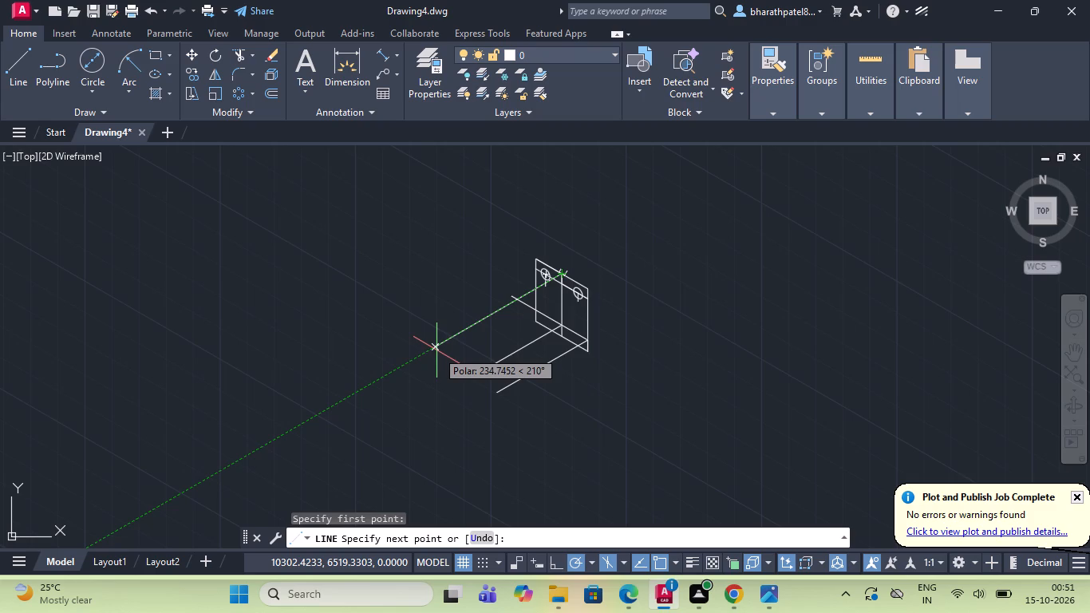
type("80")
key("Return")
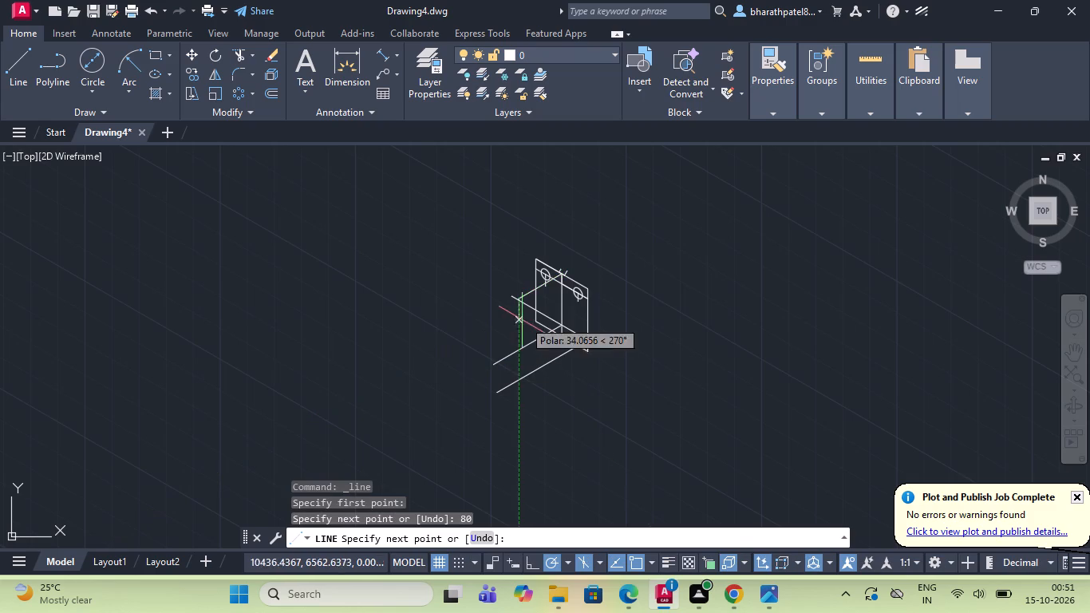
scroll(530, 339, "up", 2)
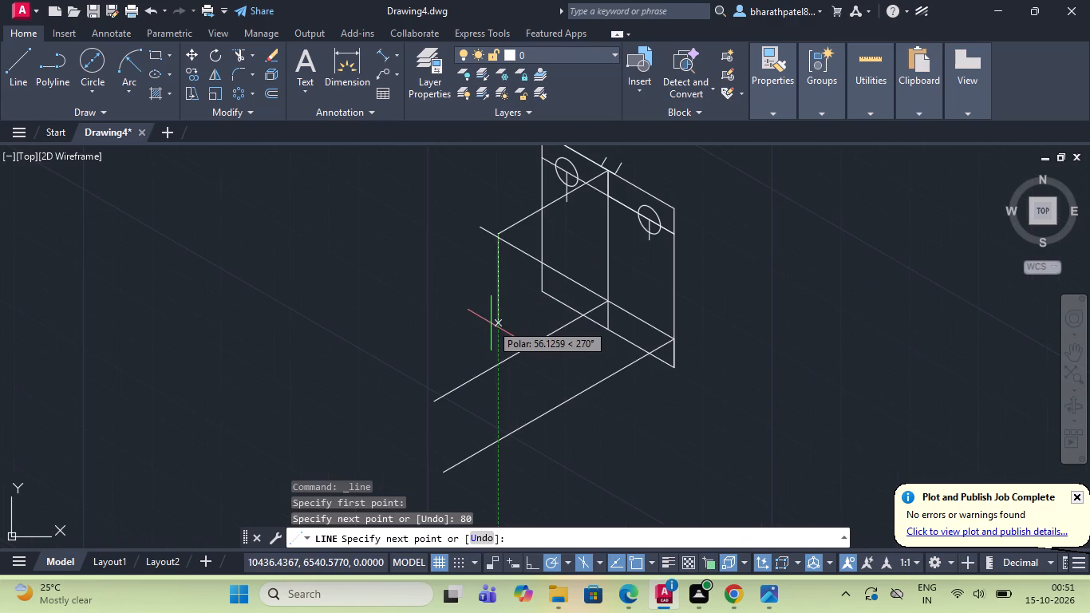
left_click(496, 396)
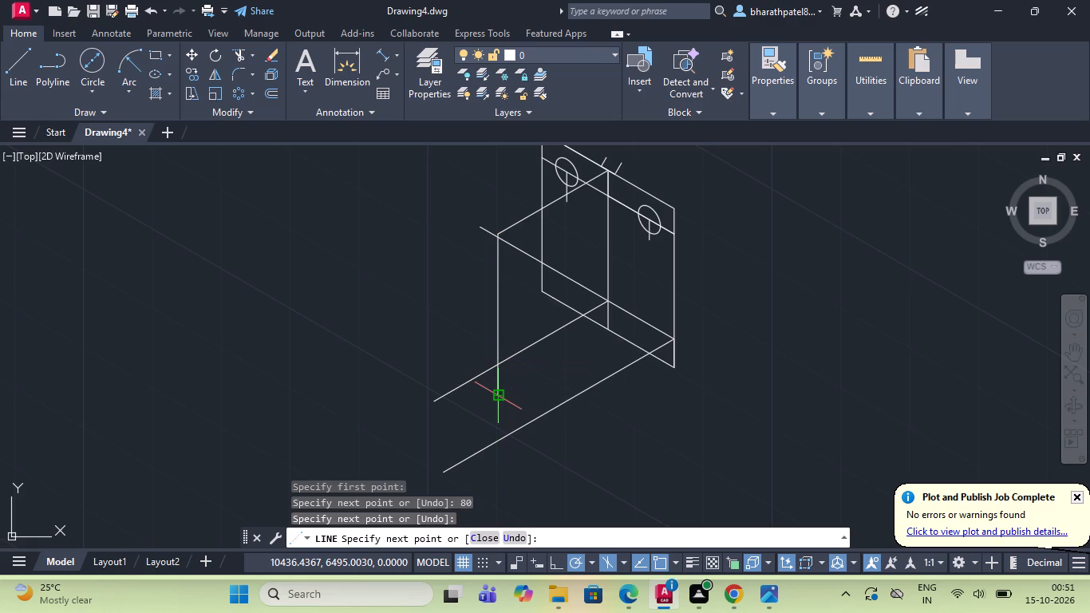
key("Escape")
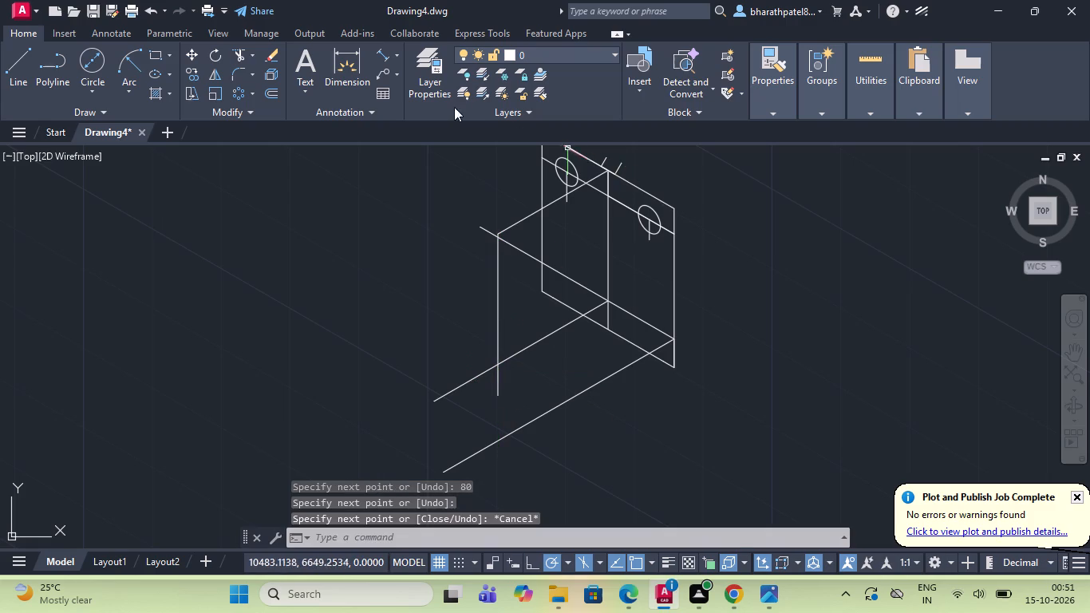
Measure with an aligned dimension along the upper base line, from its crossing with the new vertical to the face's centre vertical.
left_click(384, 53)
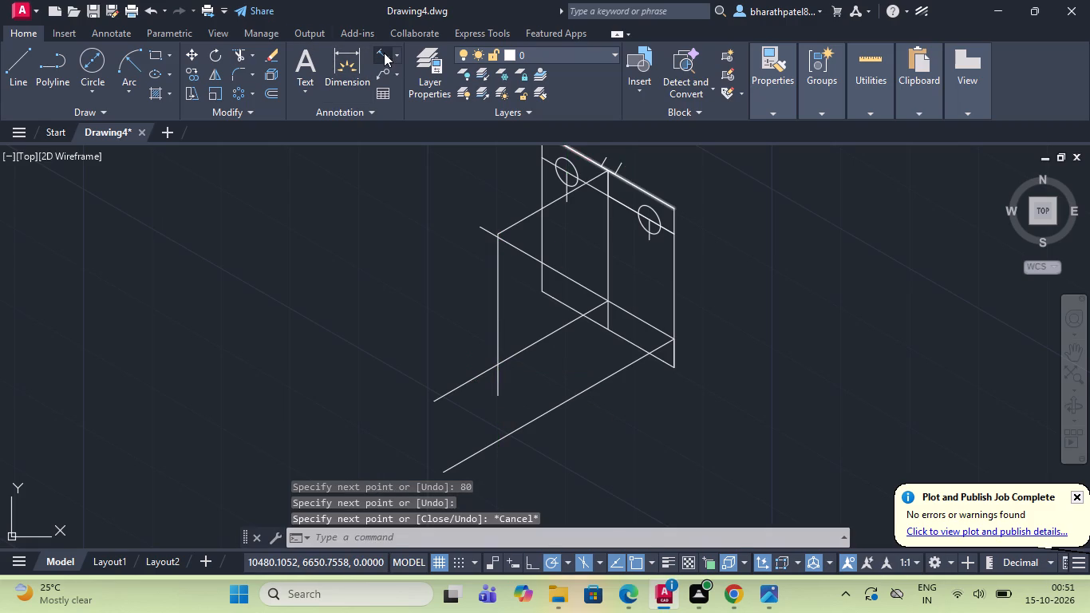
left_click(496, 362)
scroll(596, 322, "up", 3)
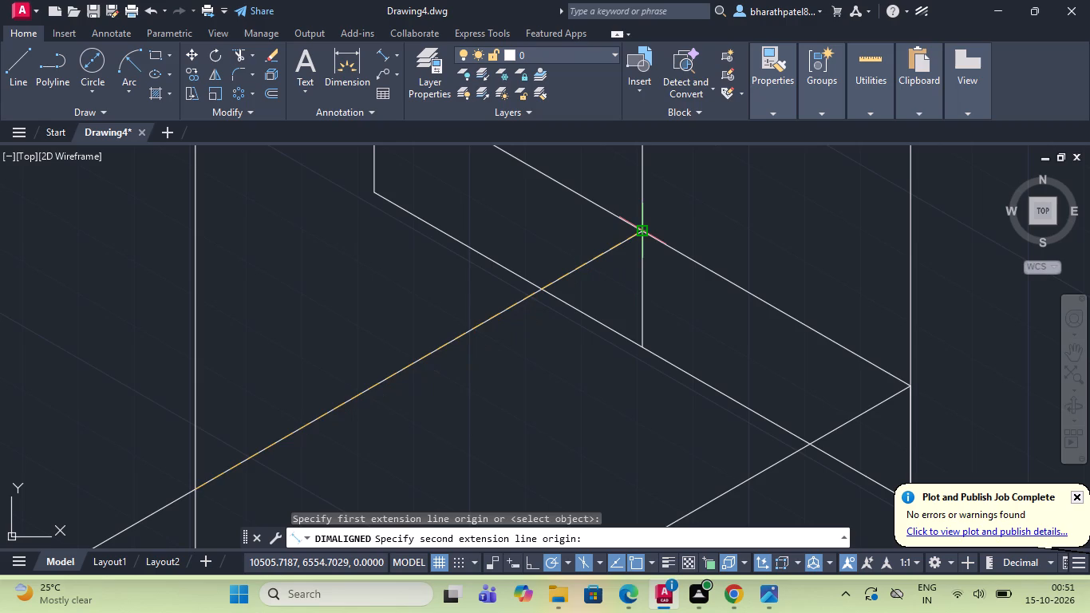
left_click(643, 234)
key("Escape")
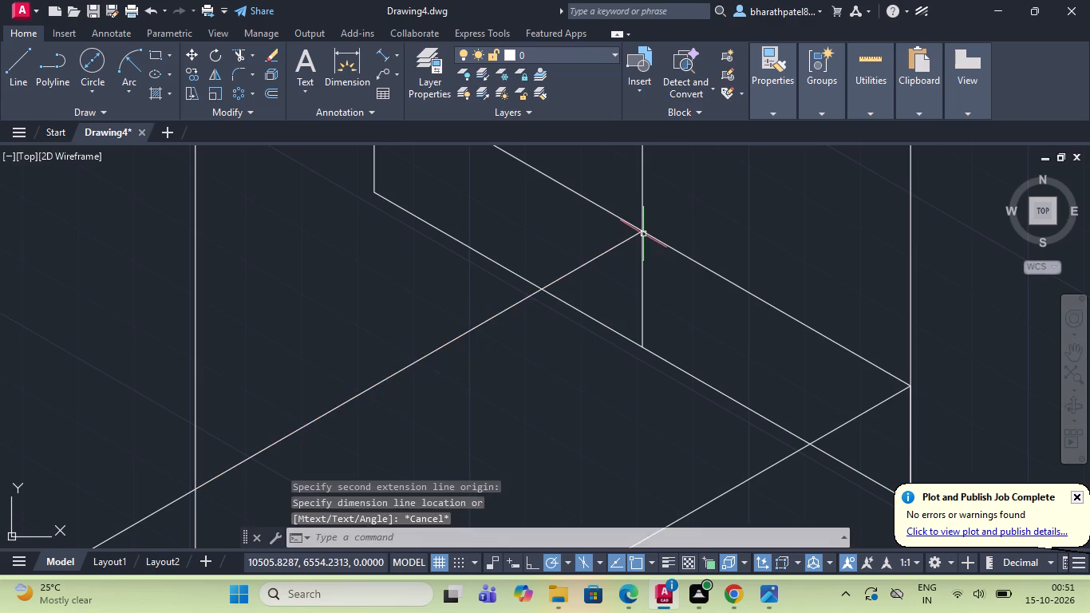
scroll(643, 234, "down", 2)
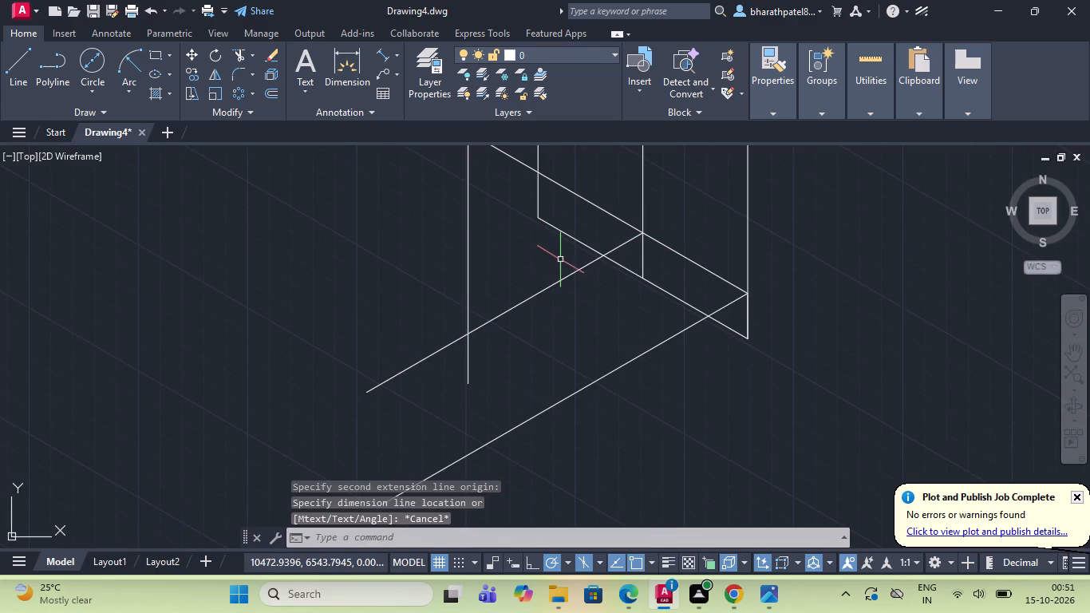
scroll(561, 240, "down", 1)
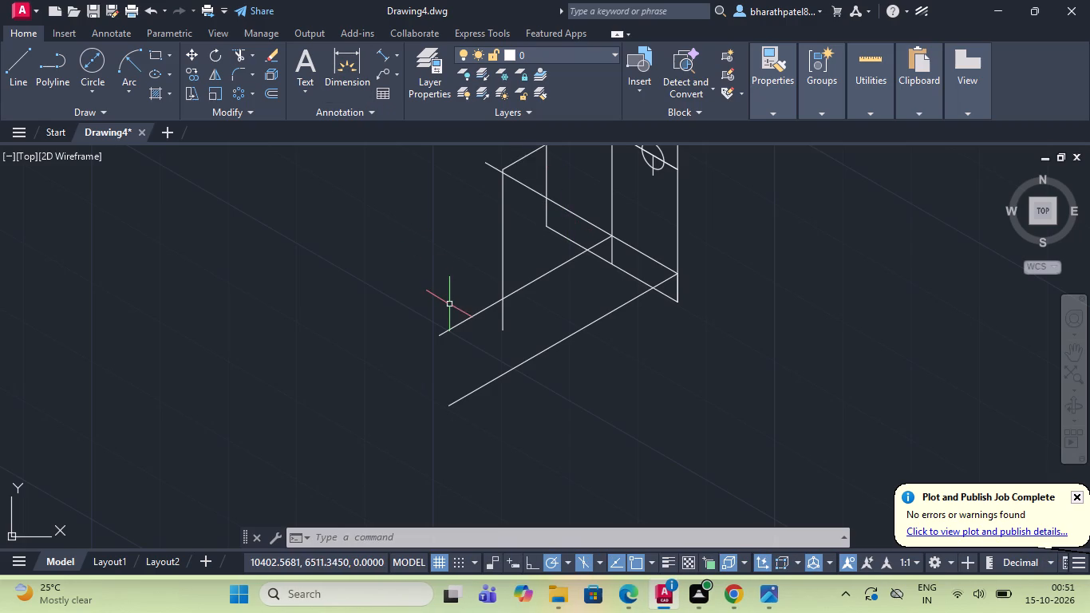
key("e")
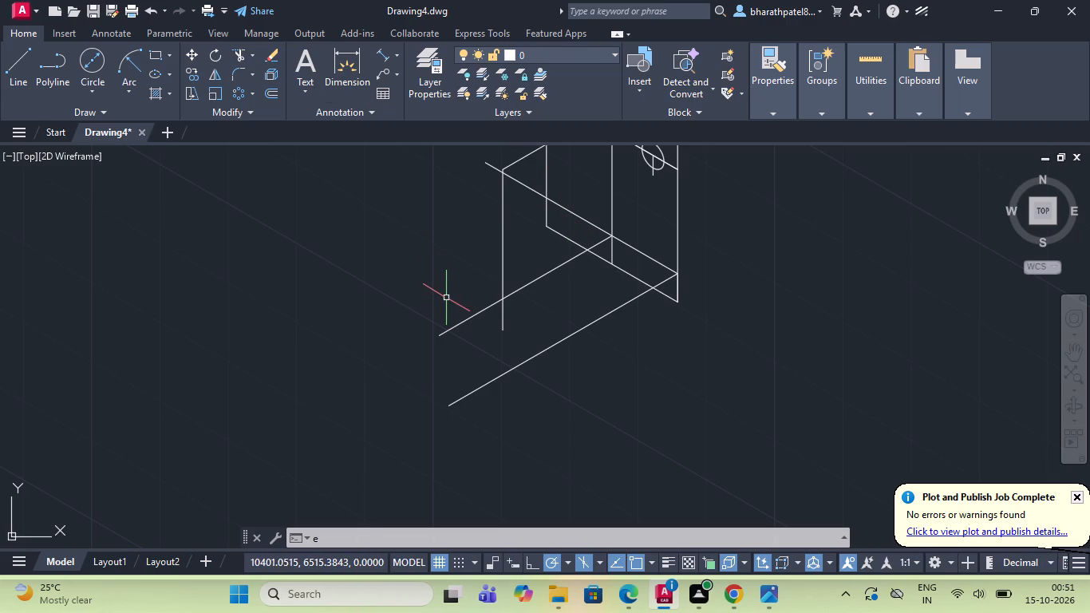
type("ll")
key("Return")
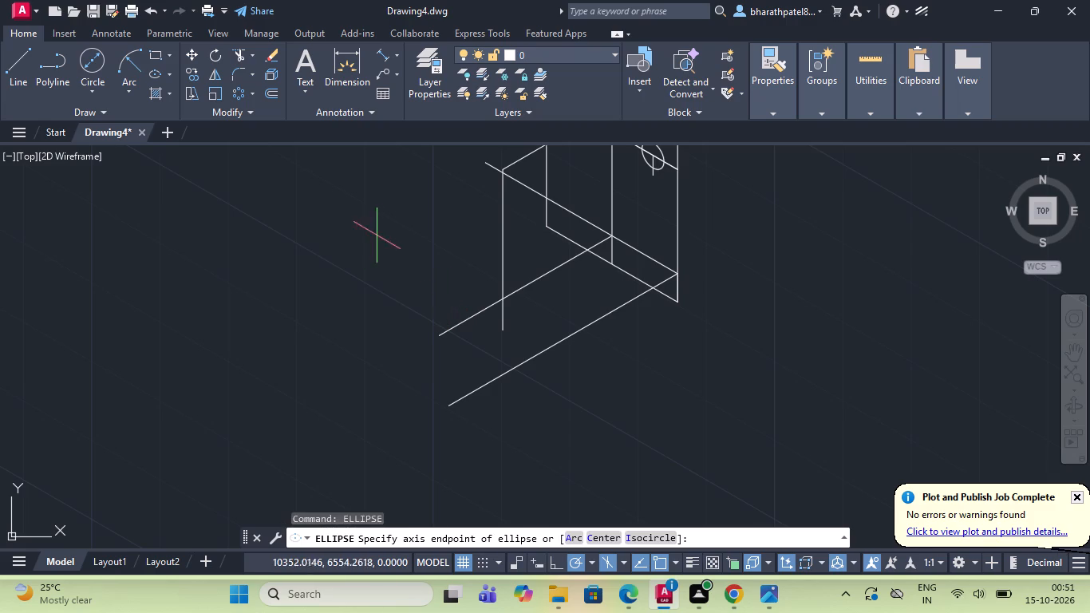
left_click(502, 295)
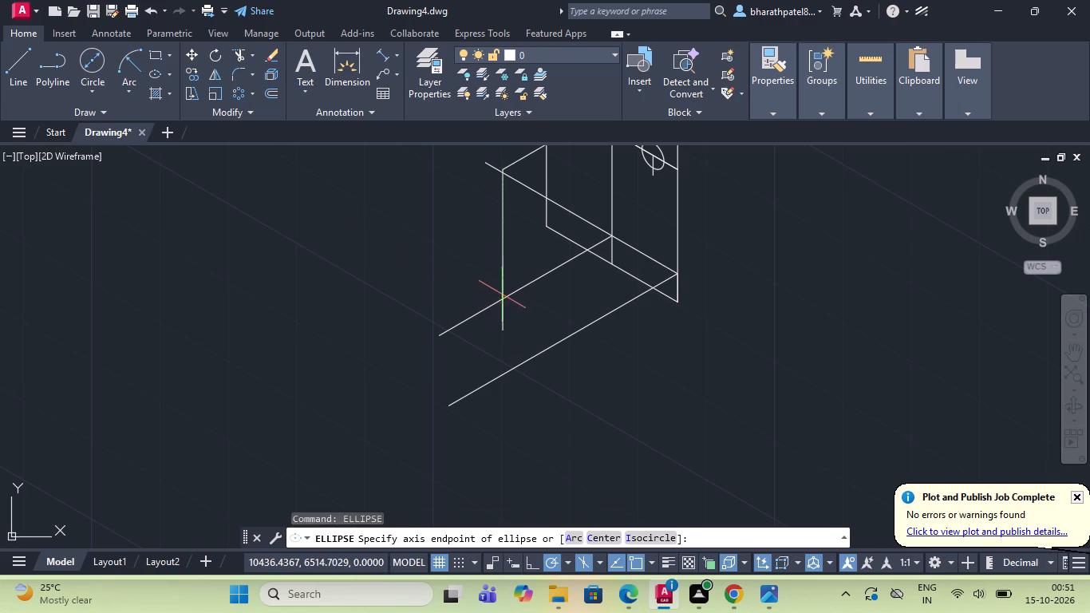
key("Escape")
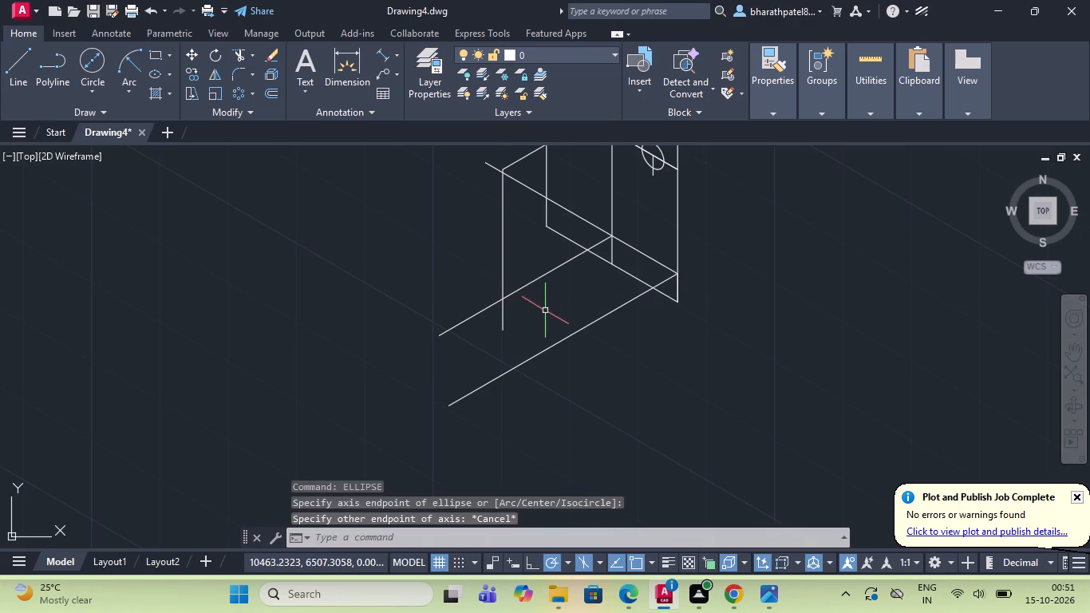
Draw a diameter-50 isocircle on the top isoplane, centred where the outer vertical crosses the upper 210° base line.
key("space")
left_click(641, 532)
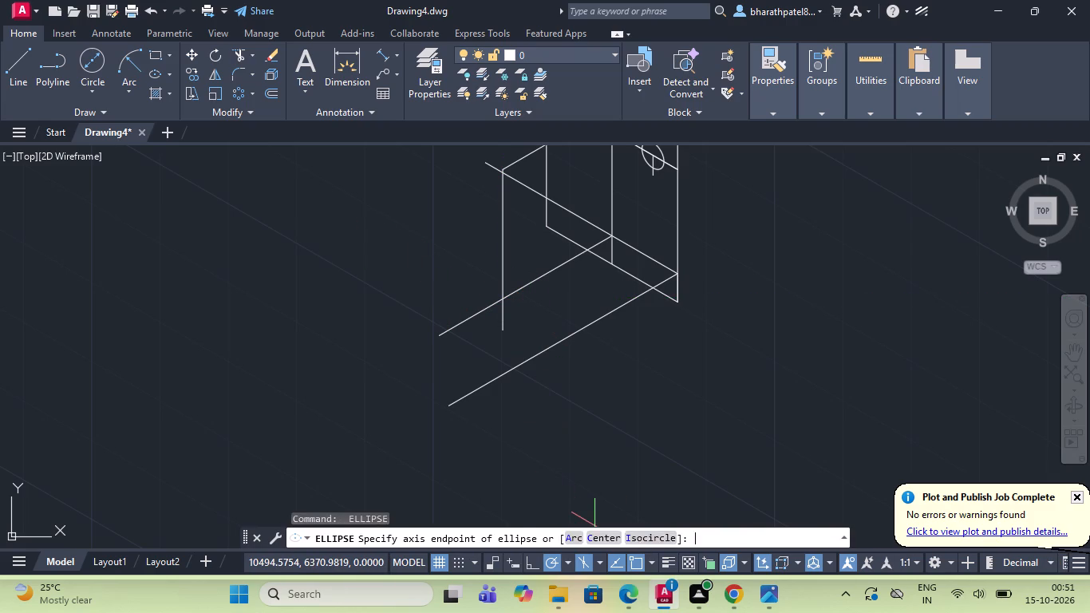
left_click(500, 299)
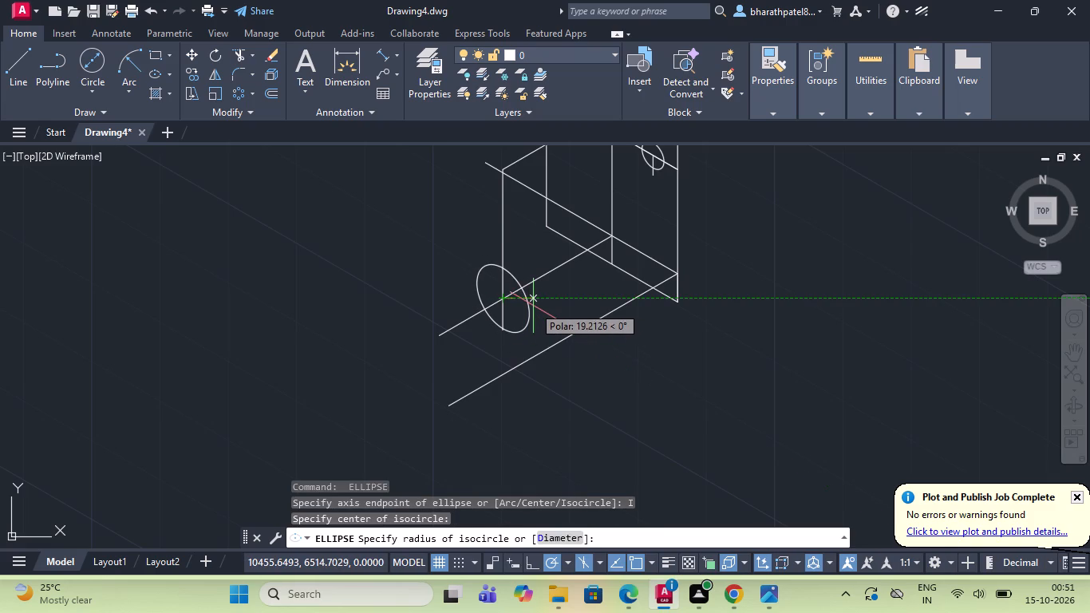
key("F5")
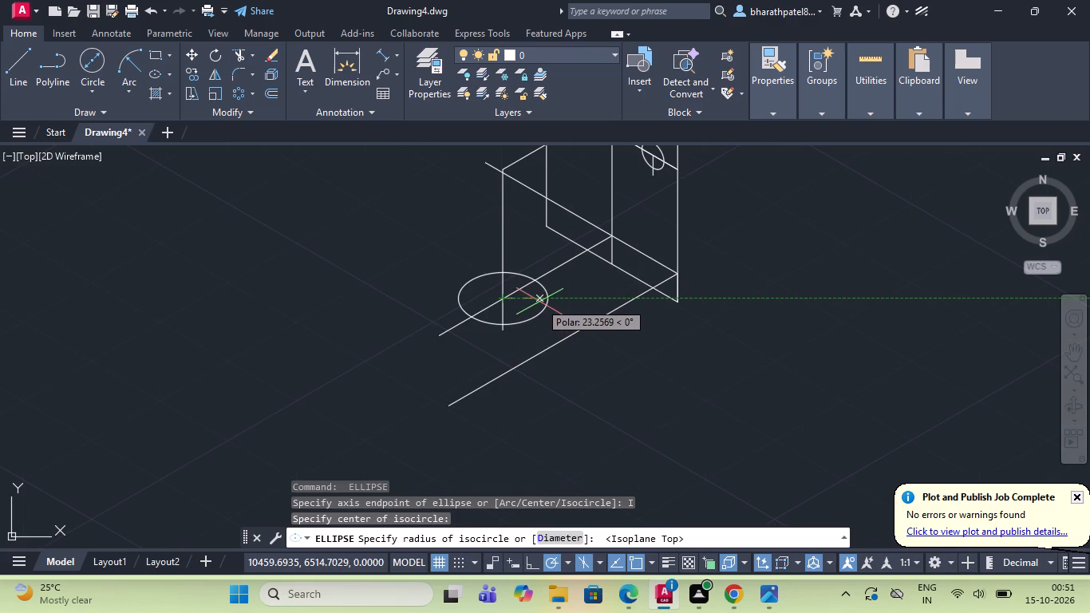
left_click(558, 536)
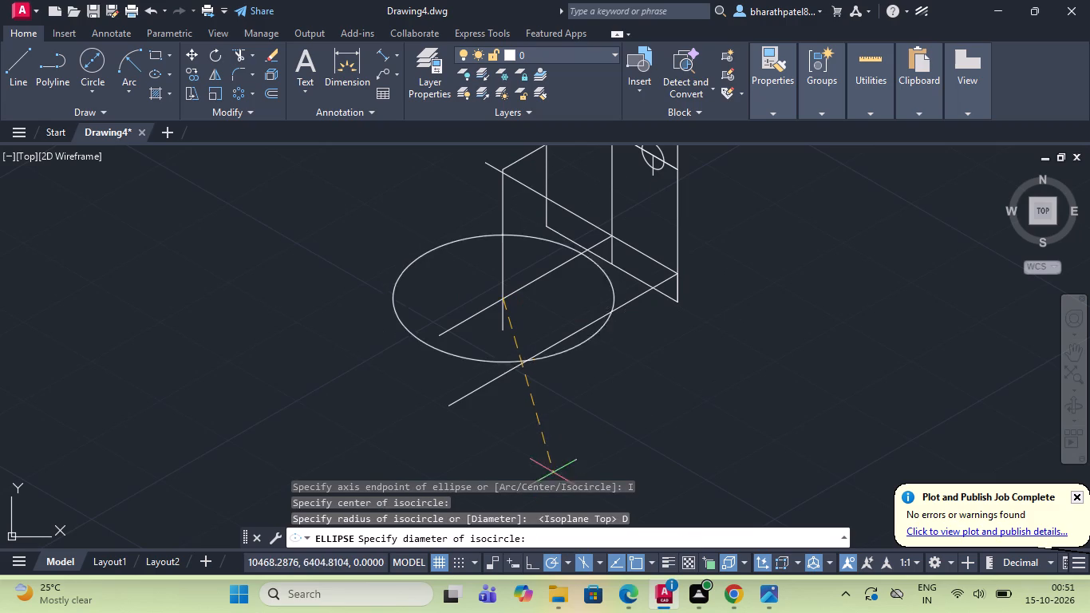
type("50")
key("Return")
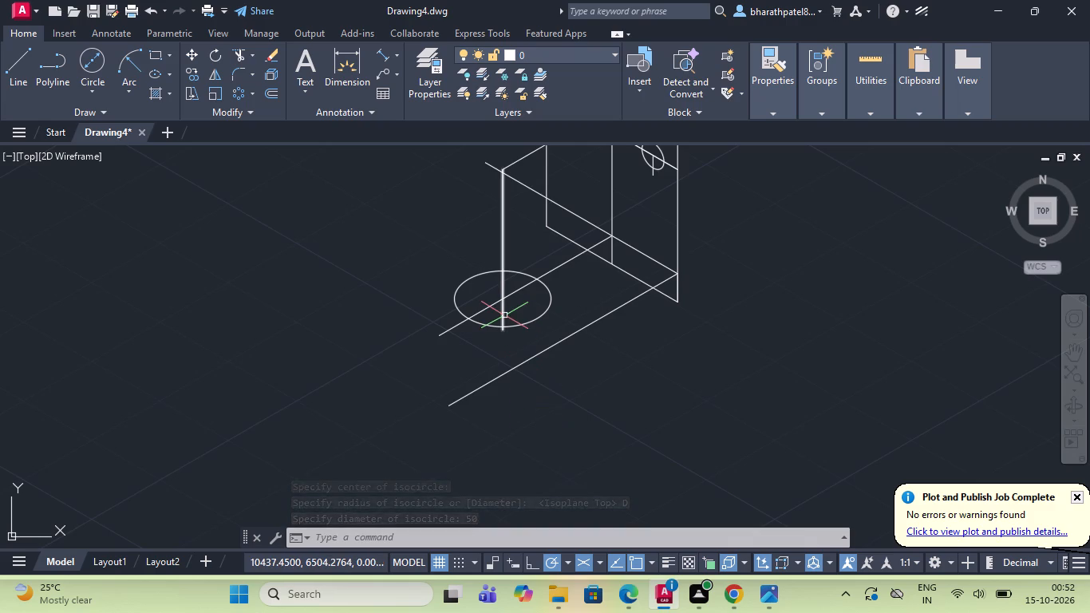
From the isocircle's centre, draw a line 40 long straight up, continuing about 6.5 at 210°.
left_click_drag(10, 58, 17, 66)
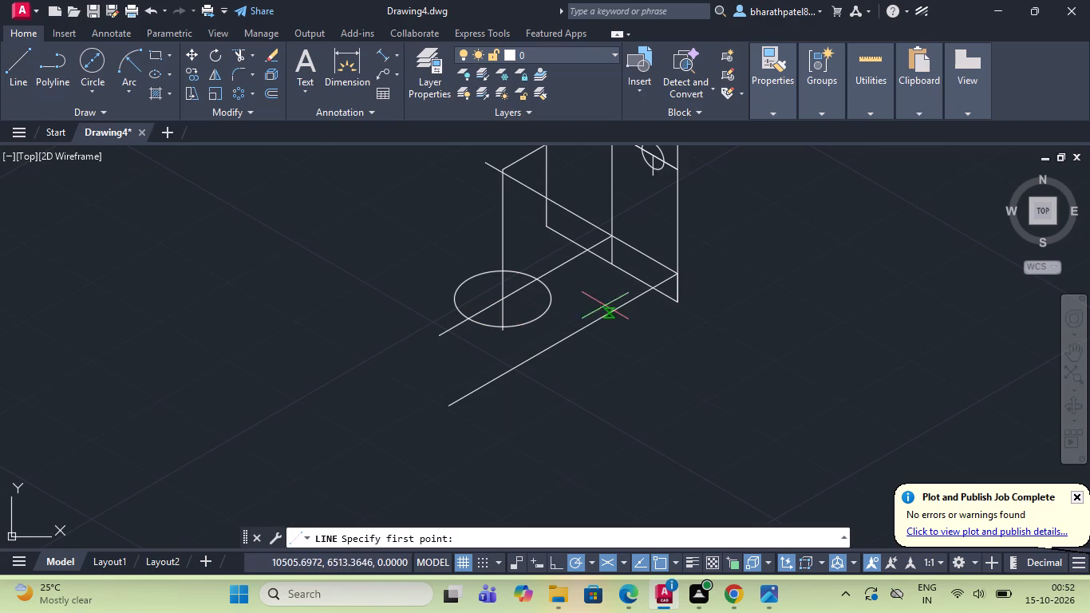
scroll(510, 279, "up", 3)
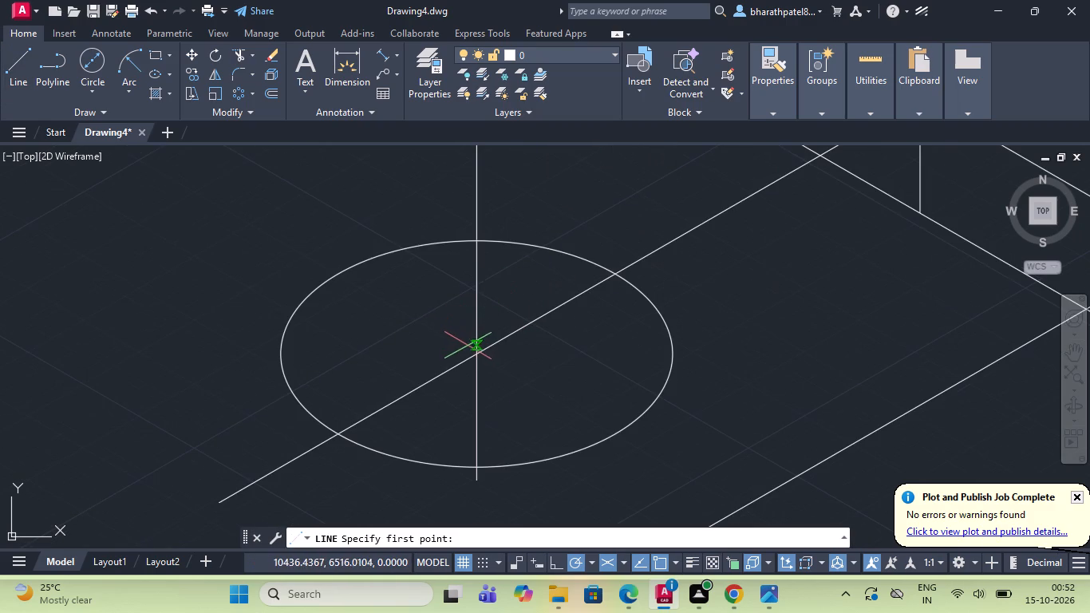
left_click(480, 350)
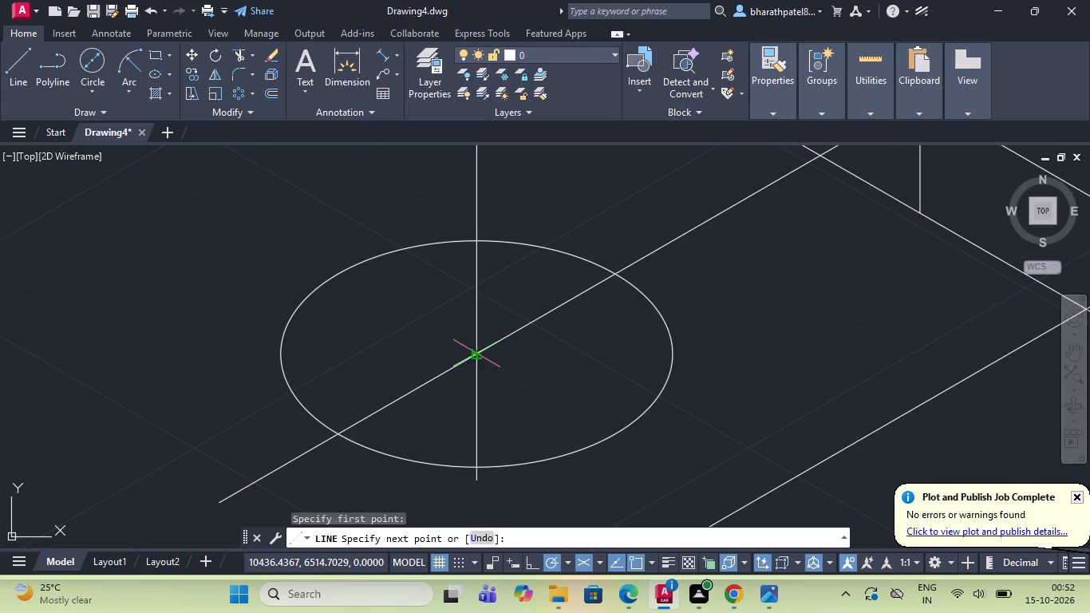
scroll(482, 349, "down", 3)
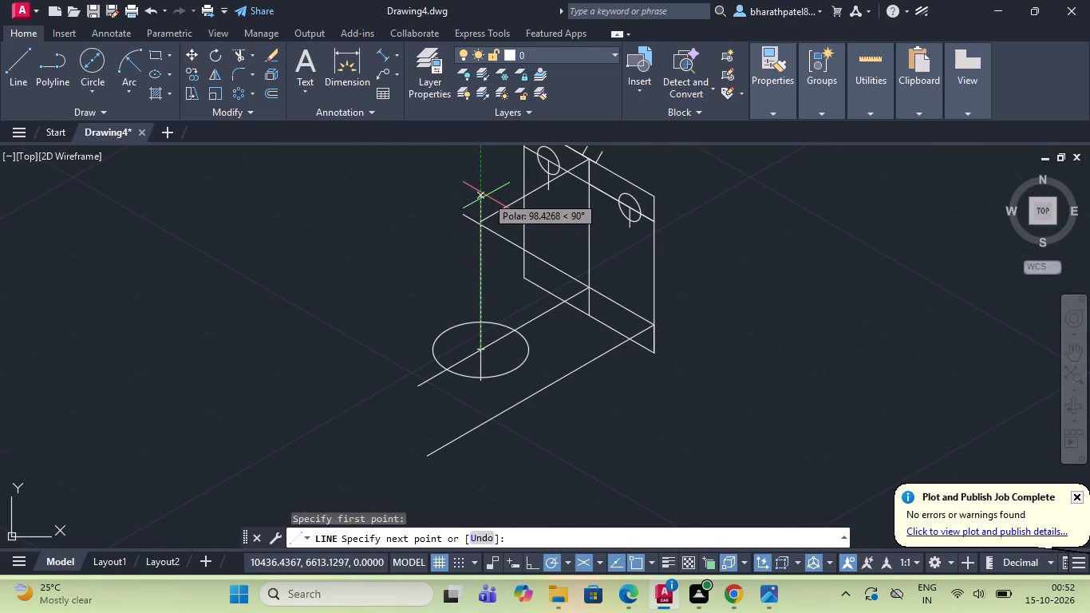
key("4")
key("0")
key("Return")
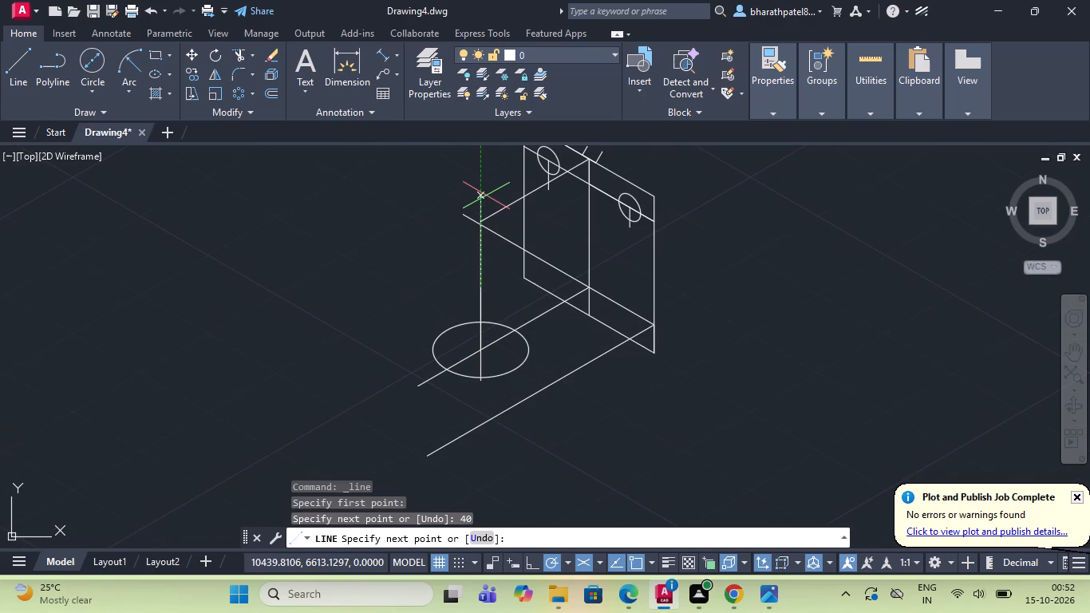
scroll(463, 302, "up", 2)
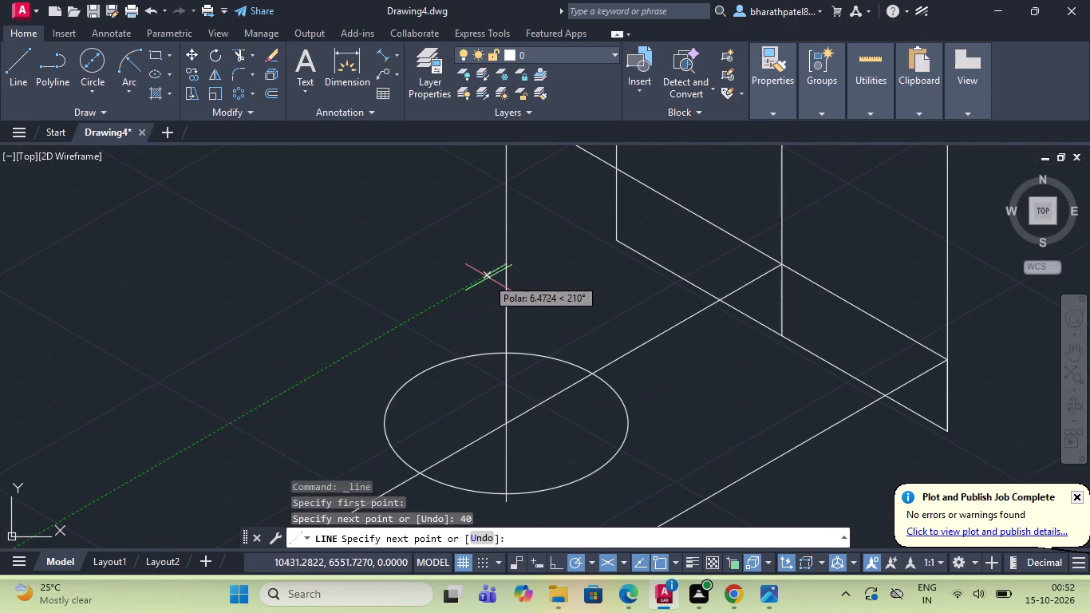
left_click(481, 274)
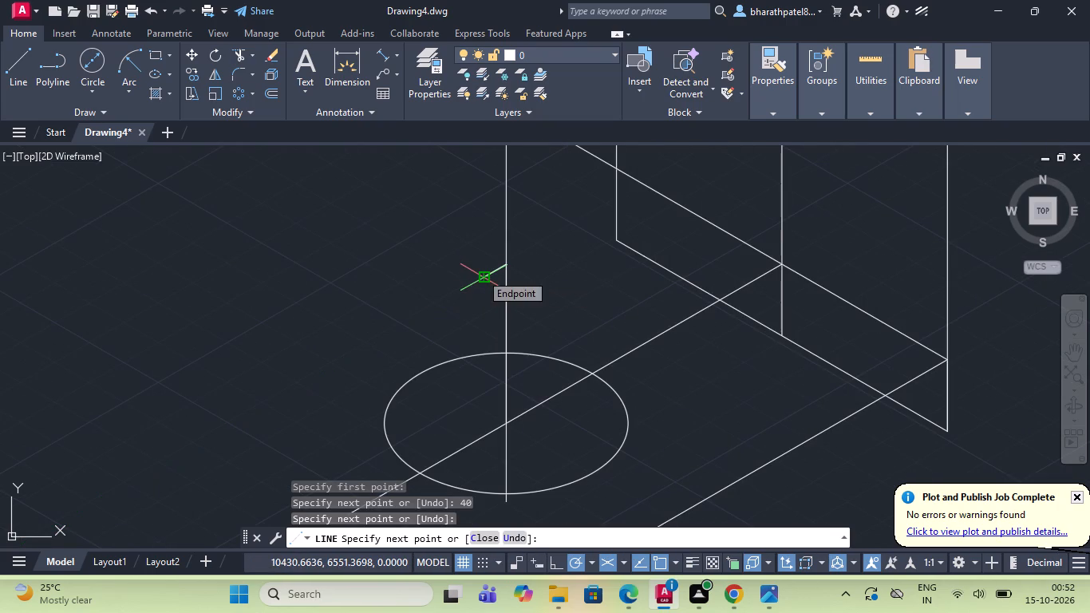
key("Escape")
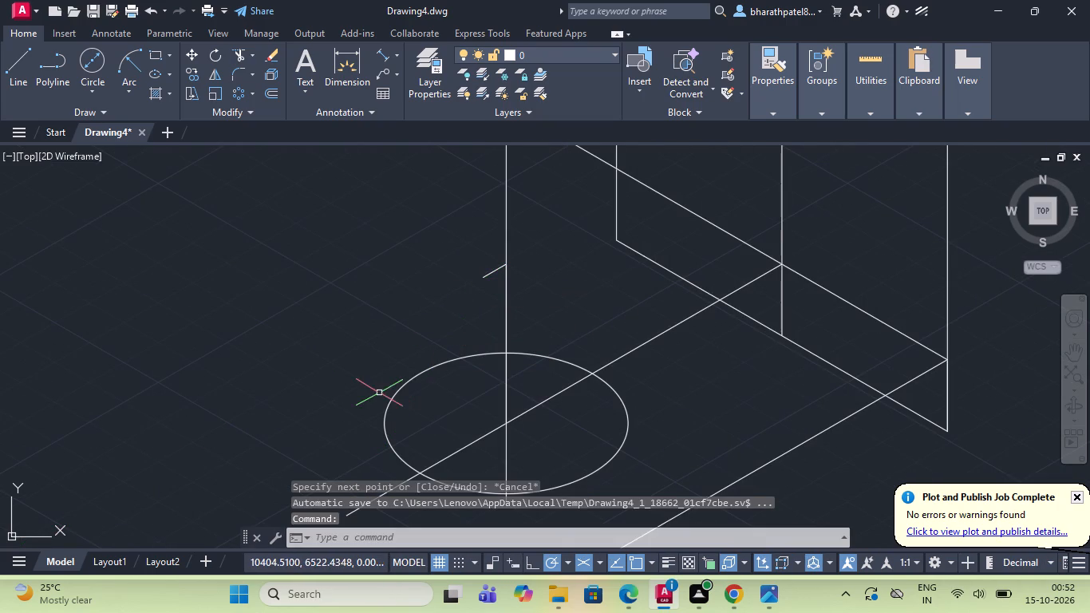
Copy the diameter-50 isocircle from its centre to the upper end of the 40-long vertical line.
left_click(389, 406)
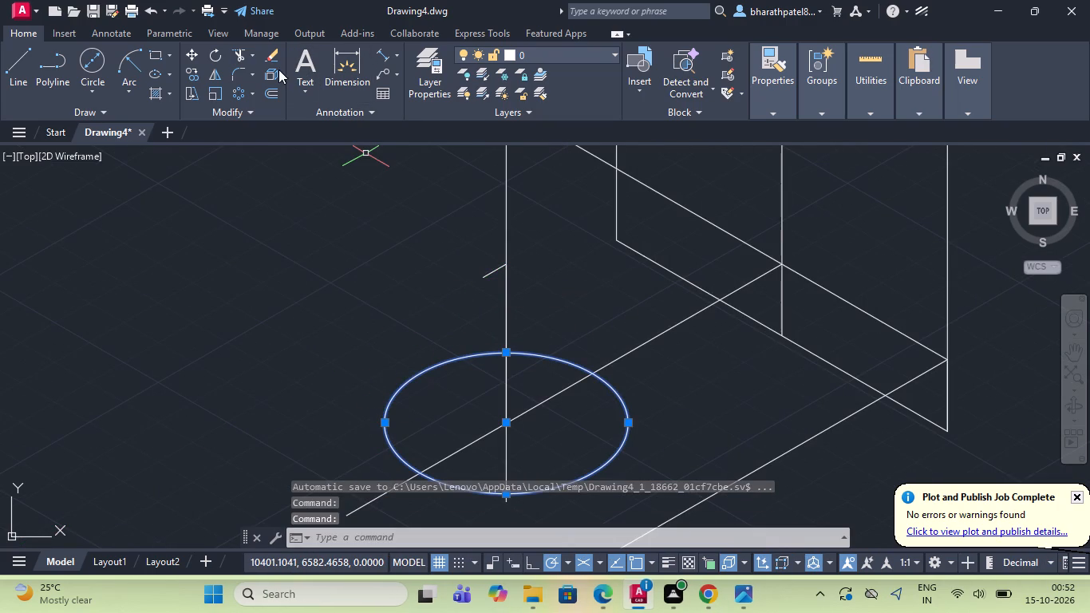
left_click(189, 74)
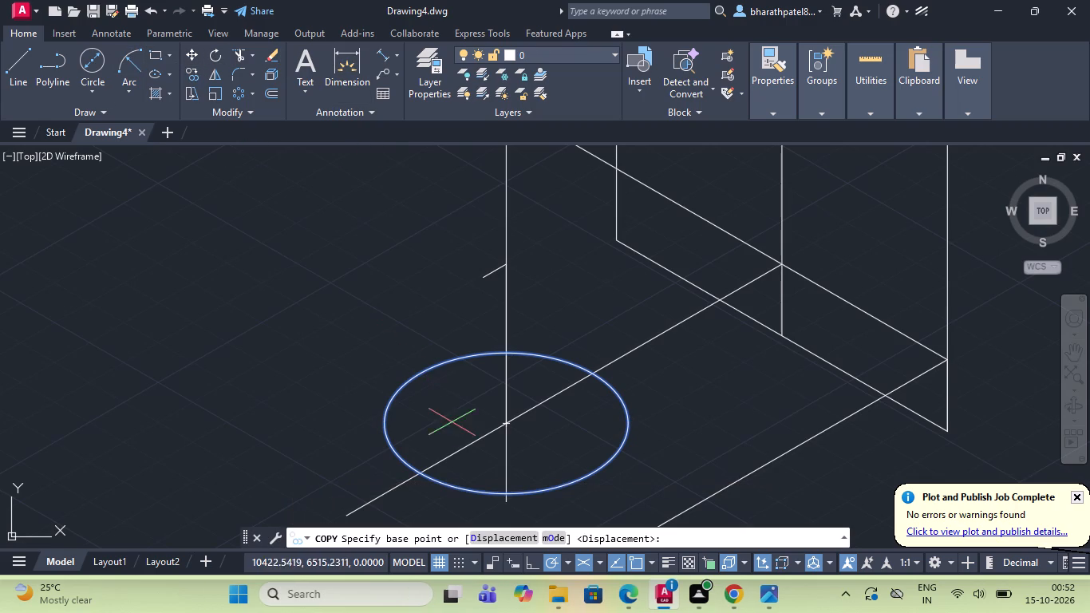
left_click(504, 425)
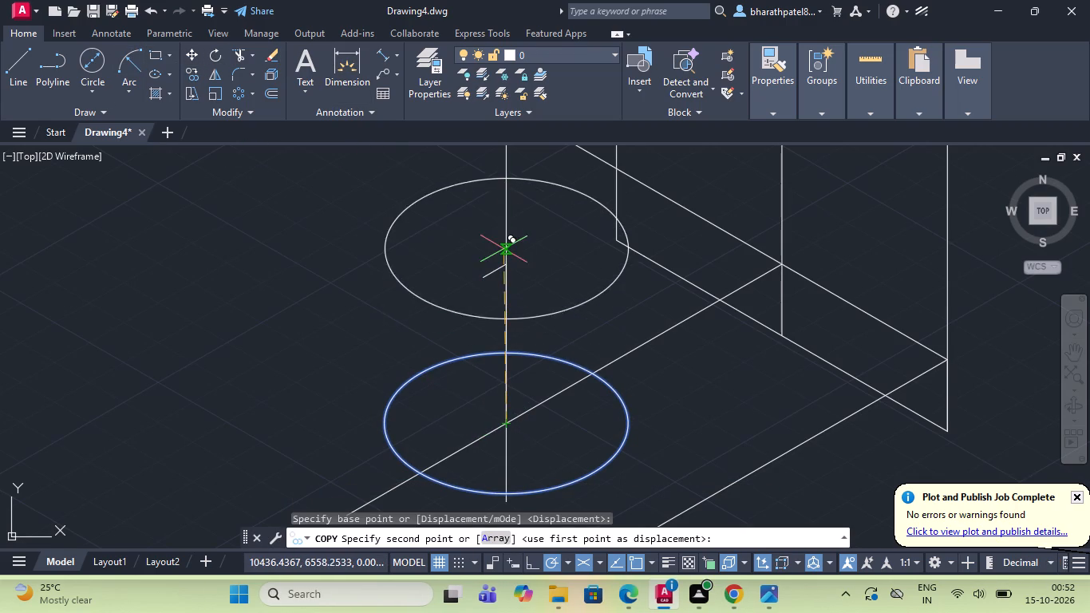
scroll(504, 245, "up", 3)
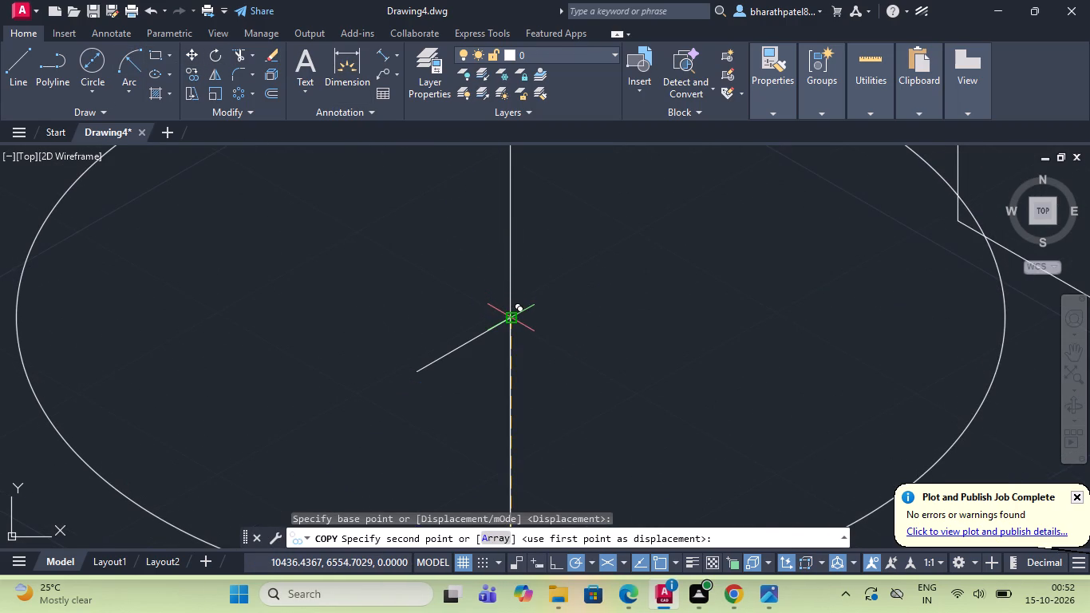
left_click(510, 314)
key("Escape")
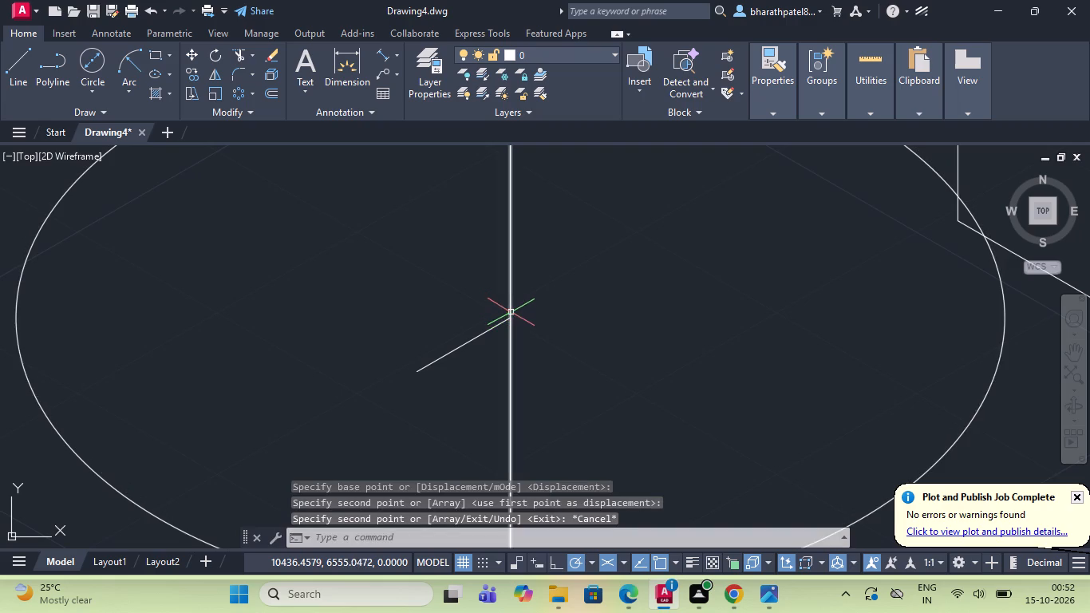
scroll(511, 310, "down", 4)
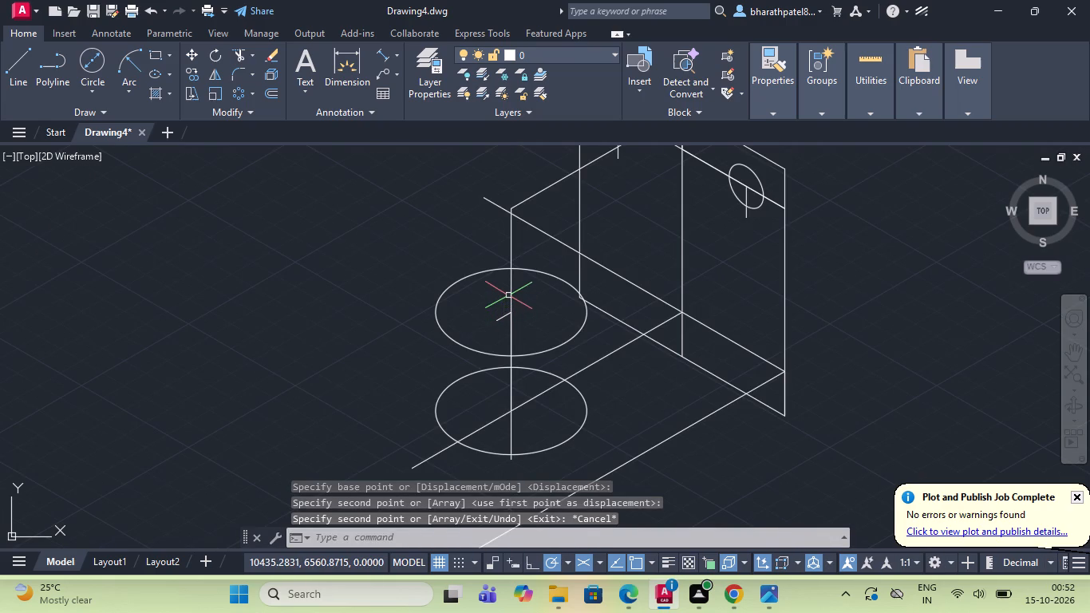
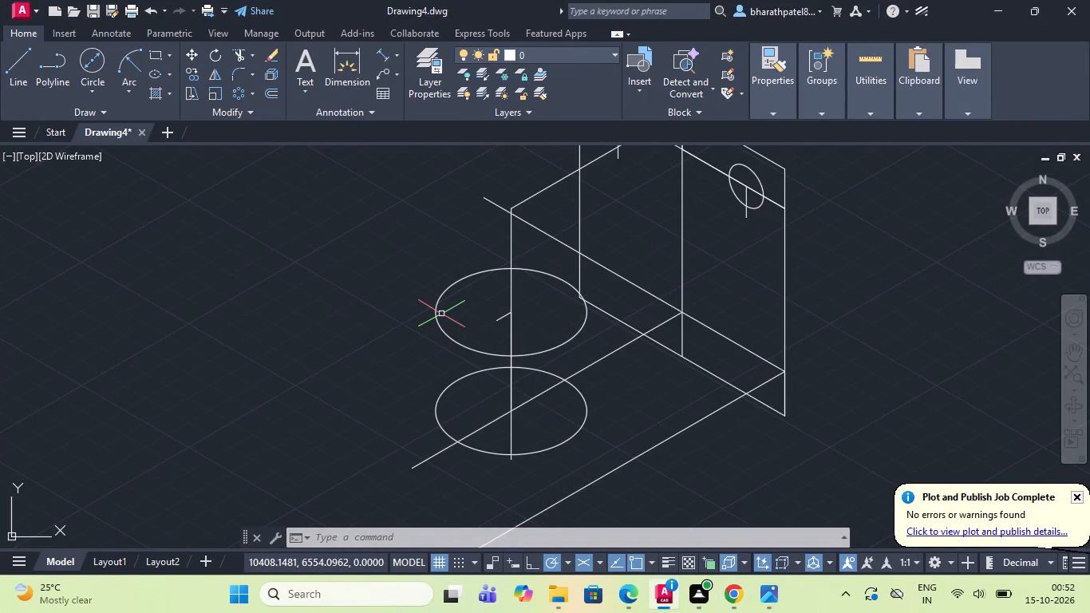
Draw a diameter-28 isocircle on the top isoplane, concentric with the upper diameter-50 isocircle.
key("space")
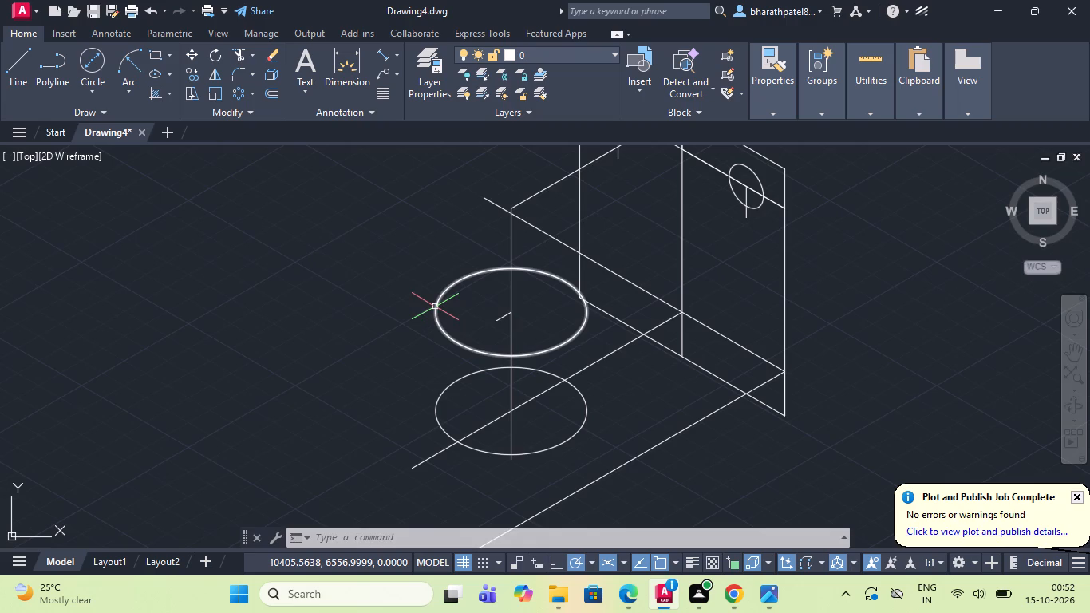
key("Escape")
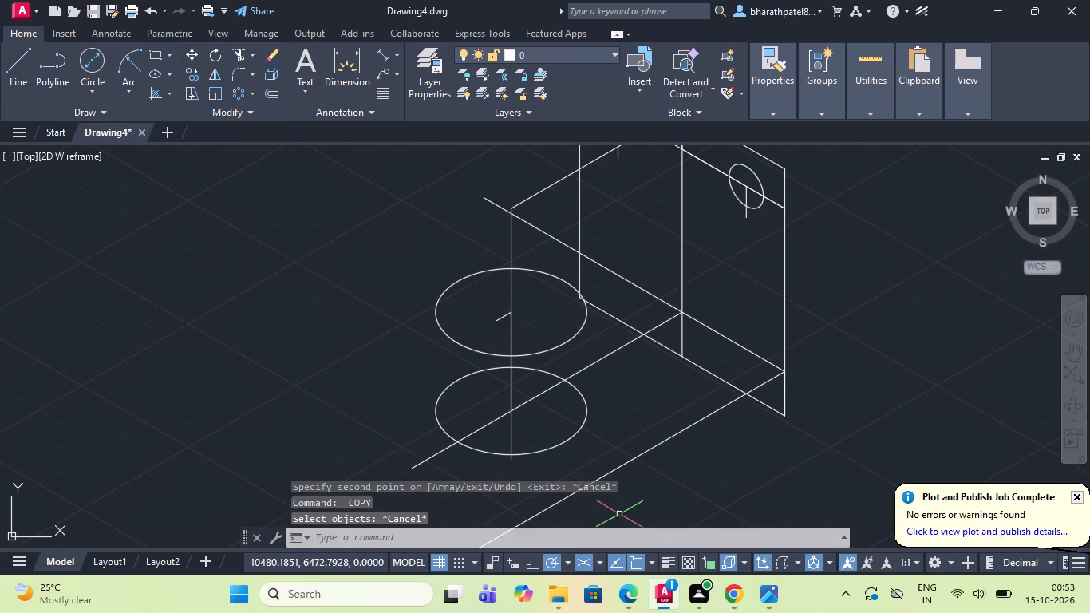
key("e")
type("ll")
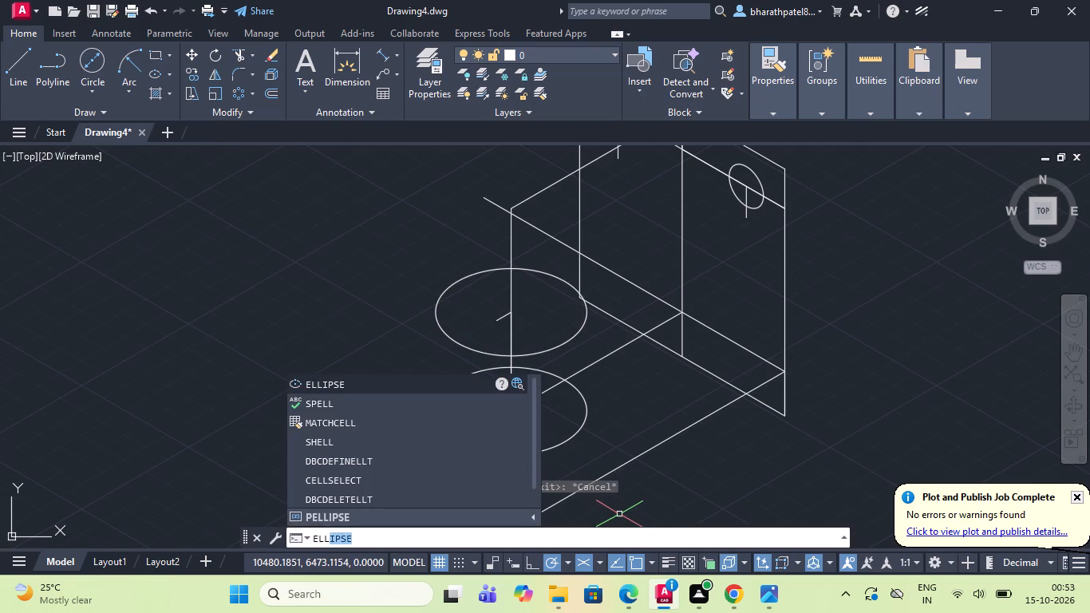
left_click(417, 382)
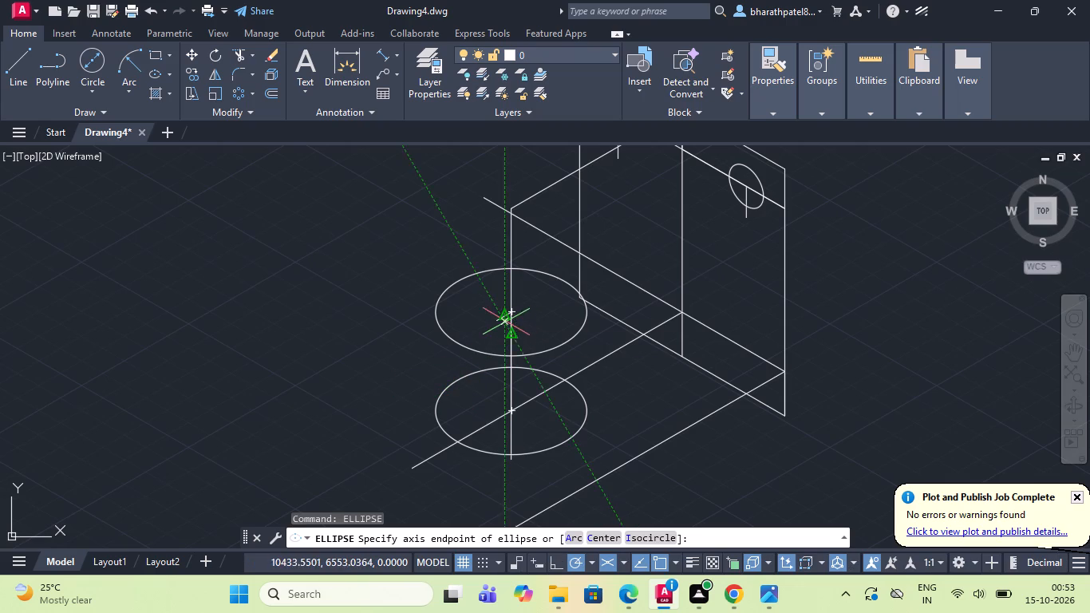
left_click(649, 536)
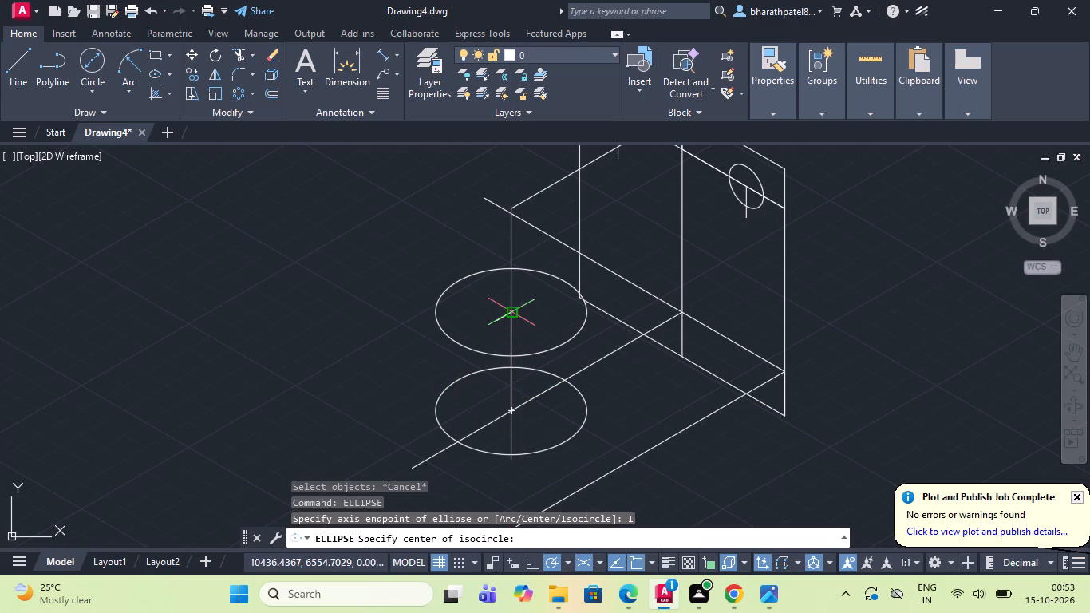
scroll(514, 310, "up", 3)
left_click(496, 318)
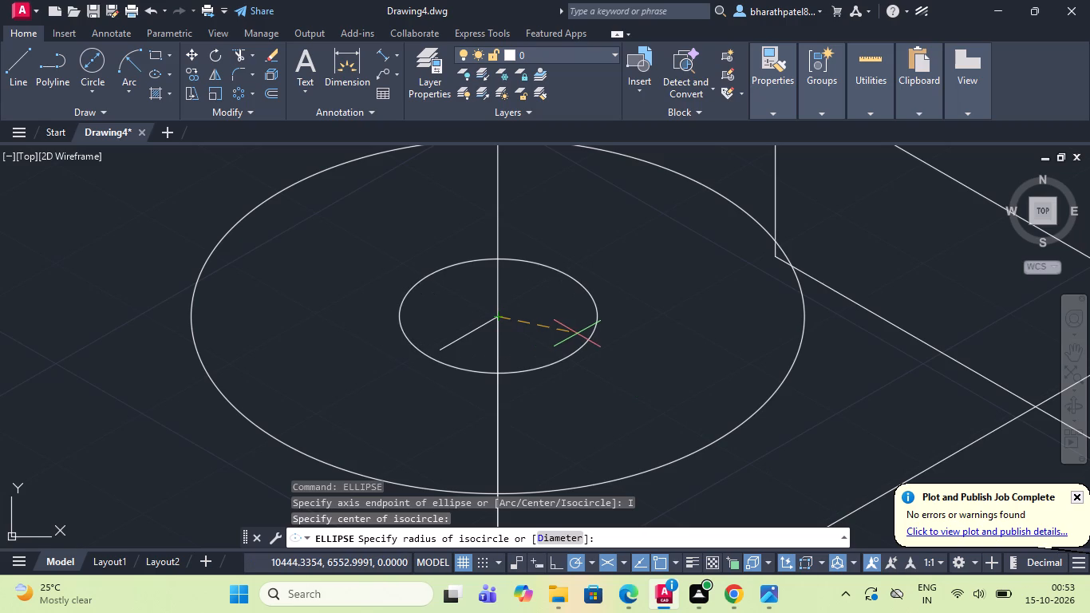
left_click(562, 540)
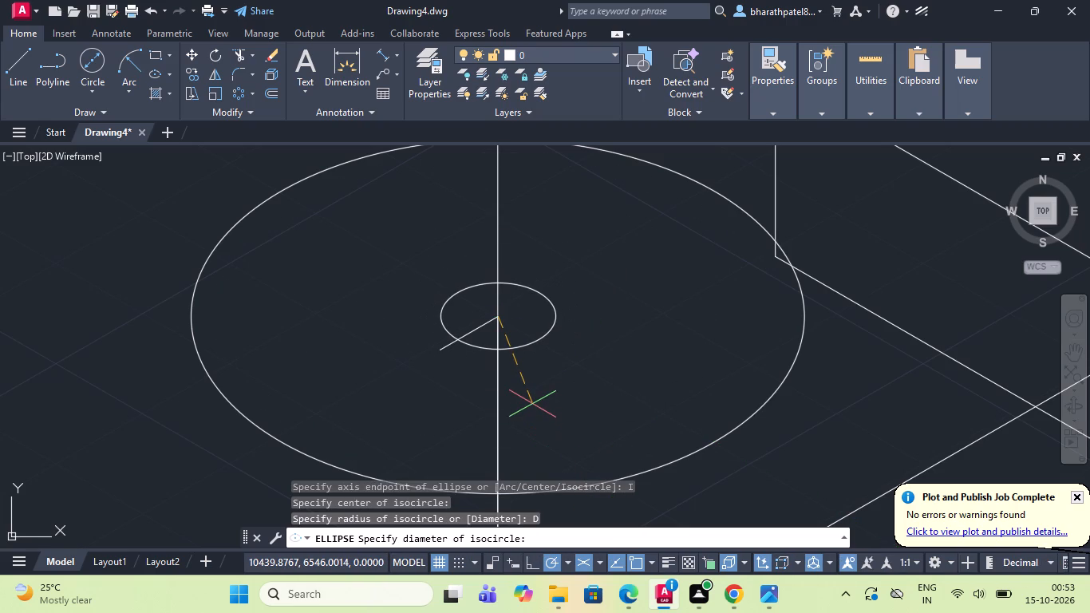
key("2")
key("8")
key("Return")
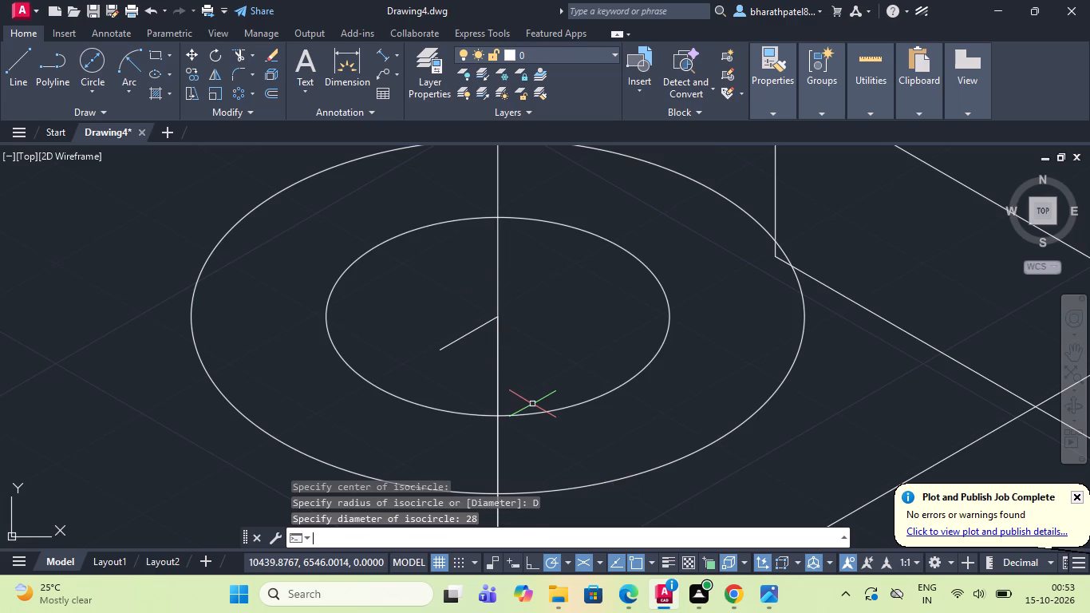
Draw a line from a tangent snap on the lower diameter-50 isocircle's upper-left edge to a tangent snap at the upper one's leftmost point.
scroll(527, 367, "down", 4)
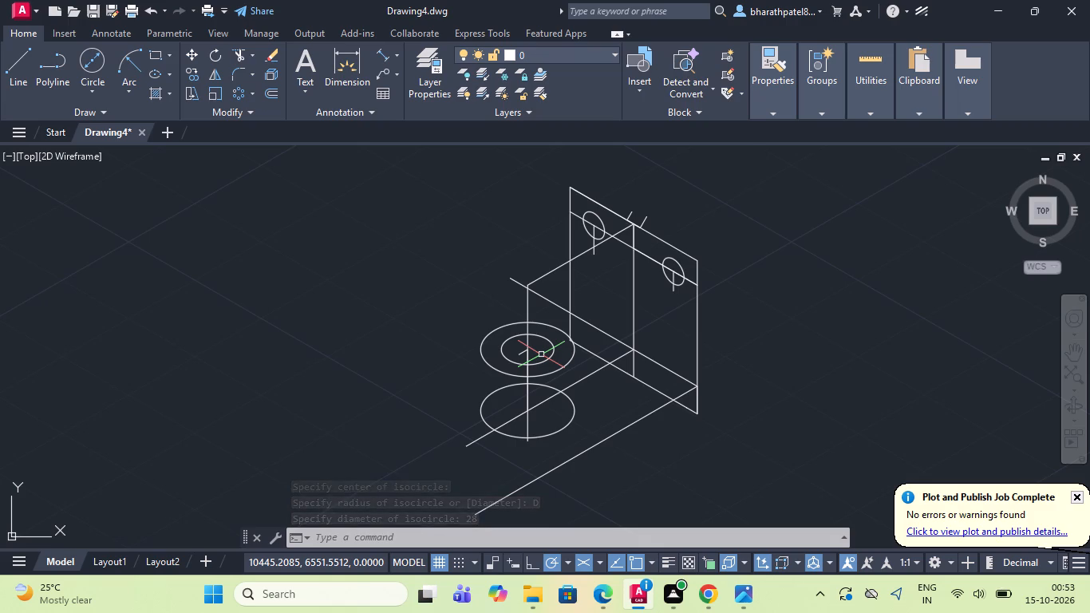
left_click(18, 56)
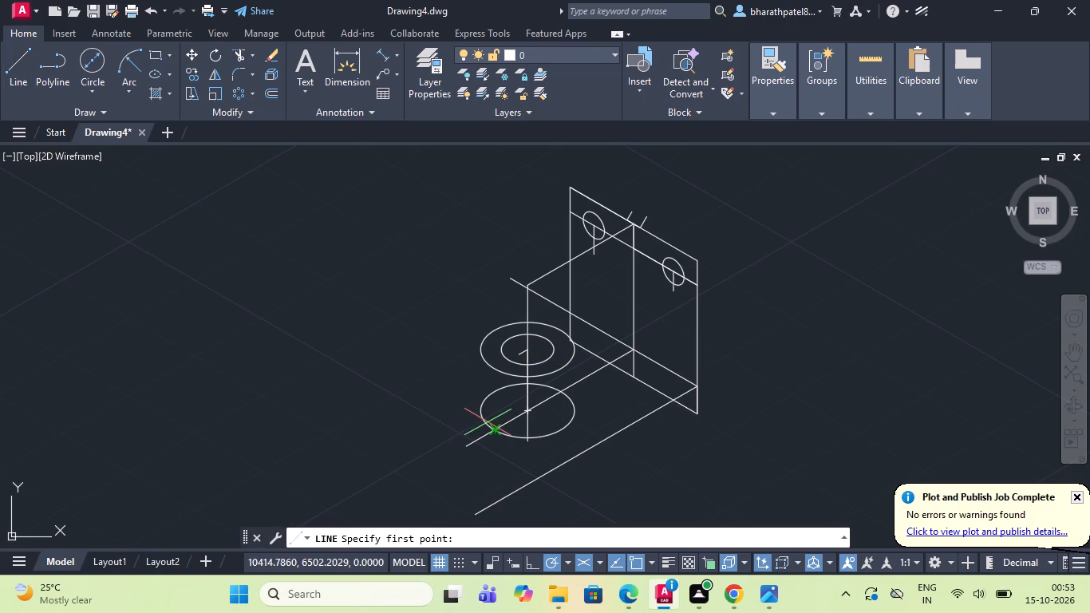
scroll(486, 421, "up", 3)
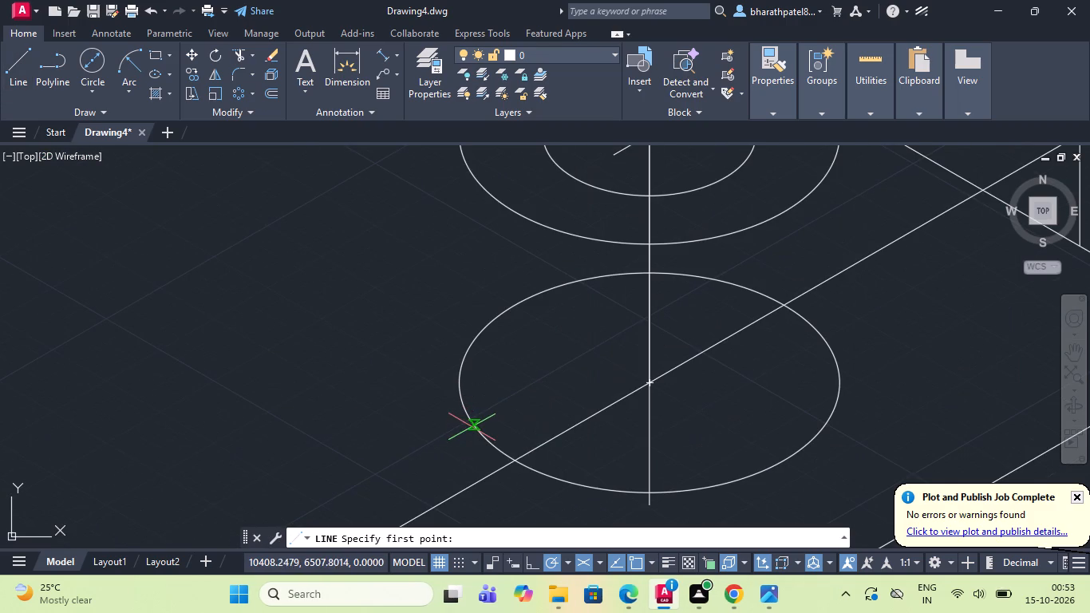
type("ta")
key("n")
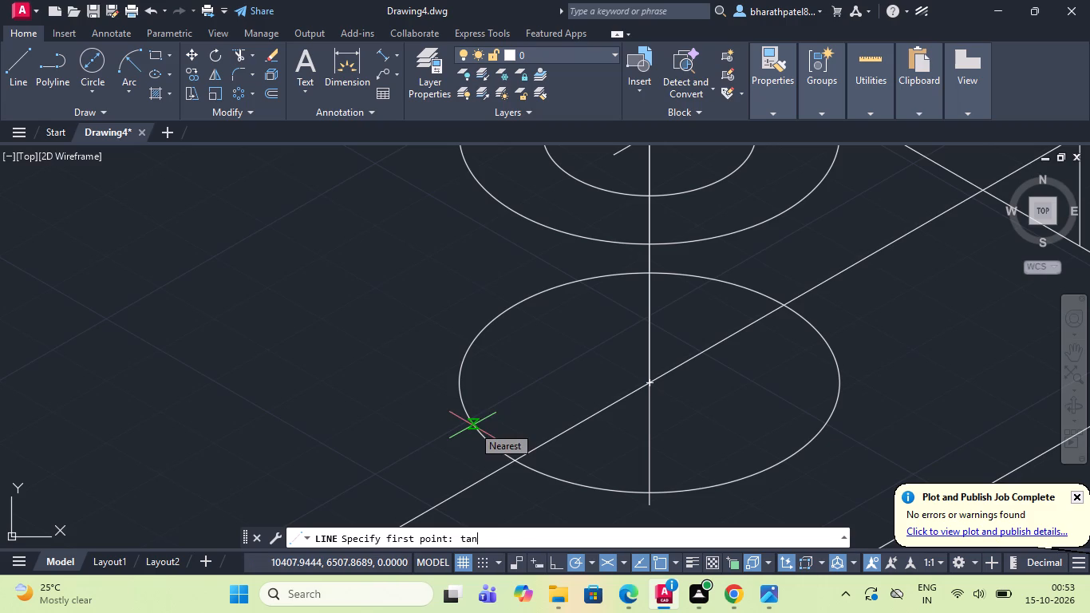
key("Return")
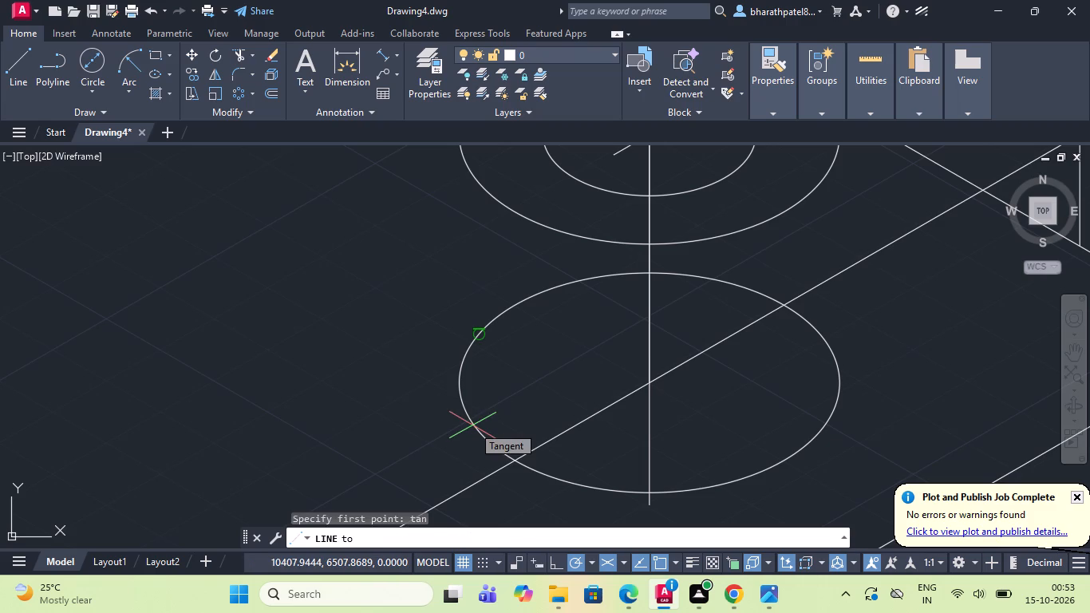
left_click(476, 338)
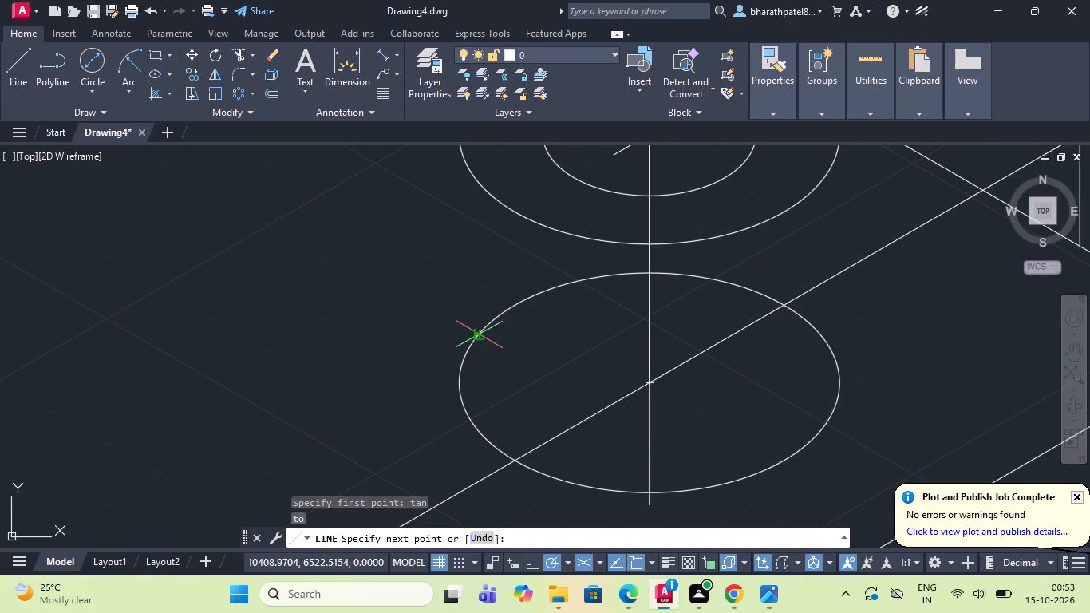
scroll(476, 338, "down", 3)
scroll(436, 298, "up", 1)
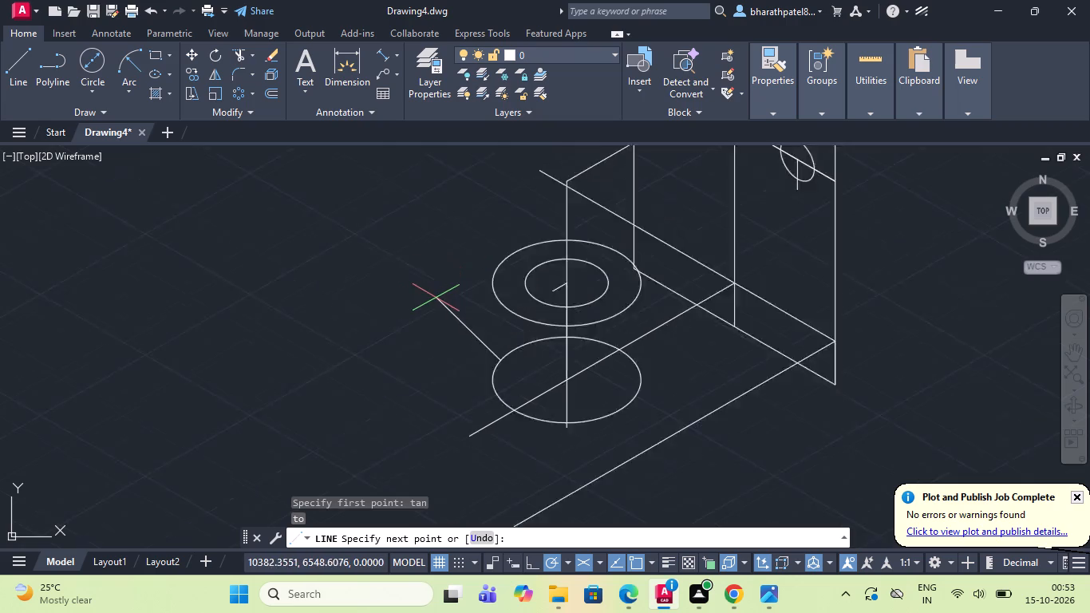
scroll(436, 298, "up", 2)
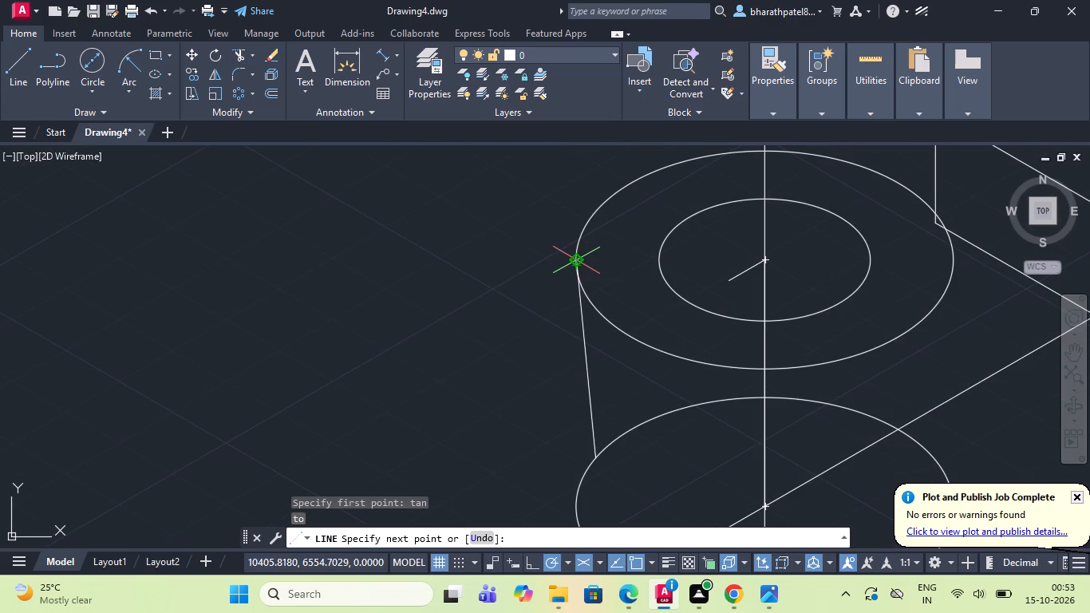
type("tan")
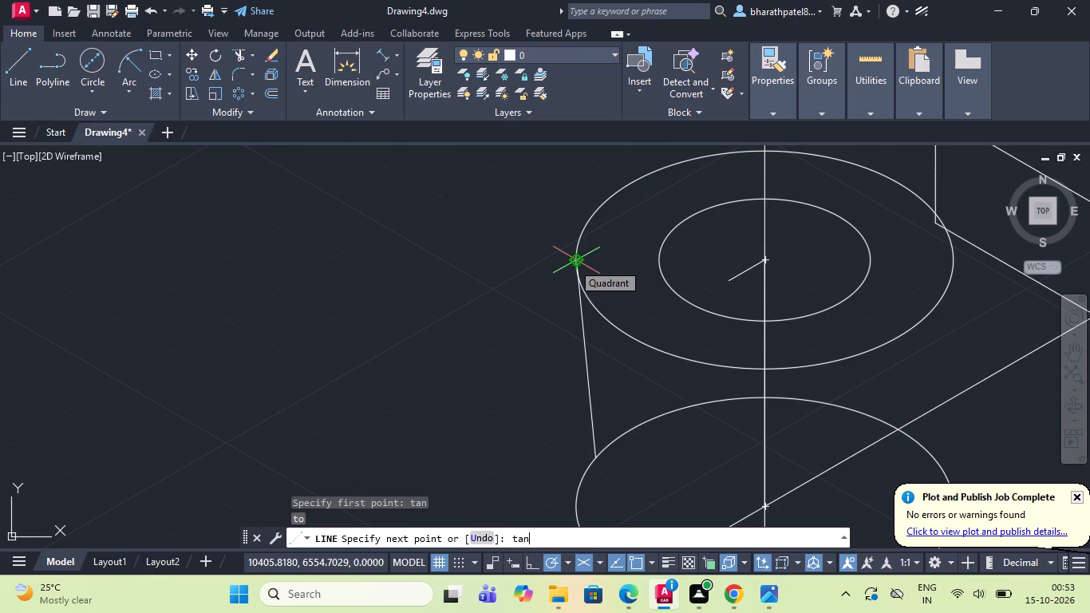
key("Return")
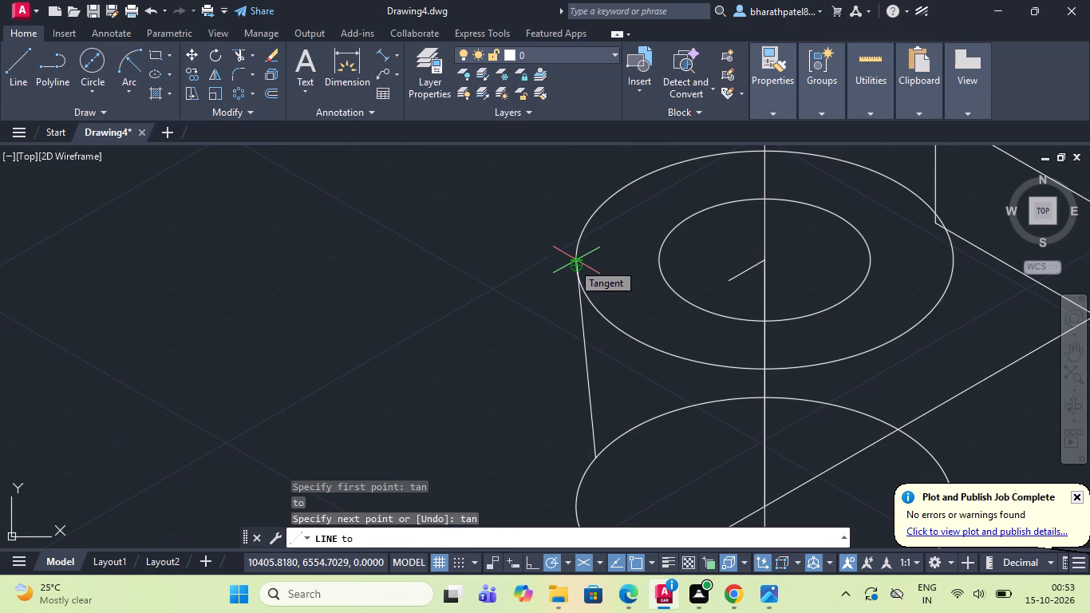
left_click(572, 263)
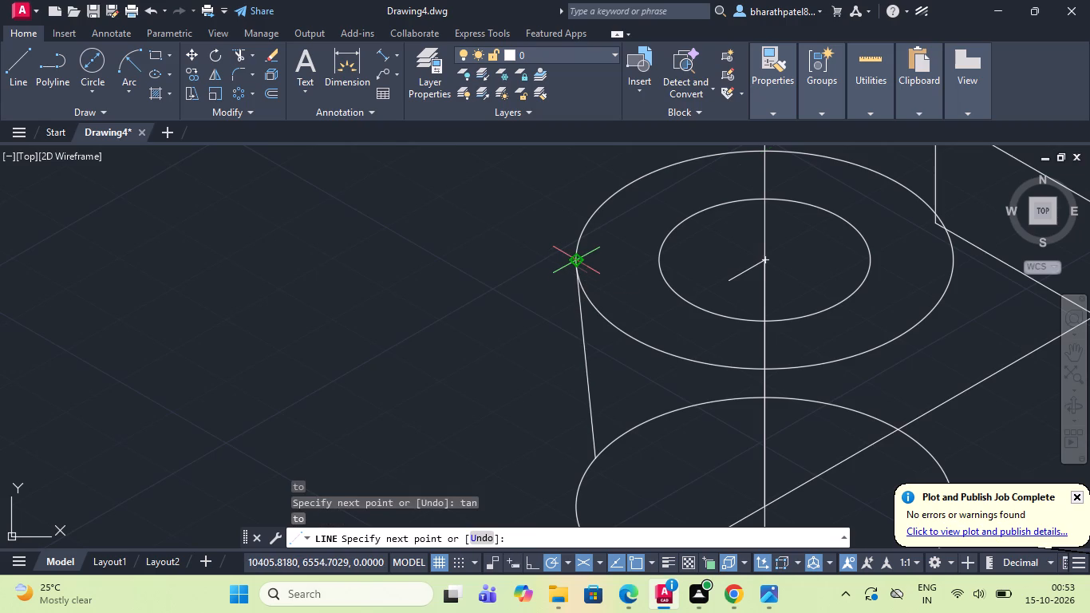
Continue the line straight down to a tangent snap at the lower diameter-50 isocircle's leftmost point, forming the cylinder's left side.
scroll(571, 316, "down", 3)
scroll(583, 371, "up", 4)
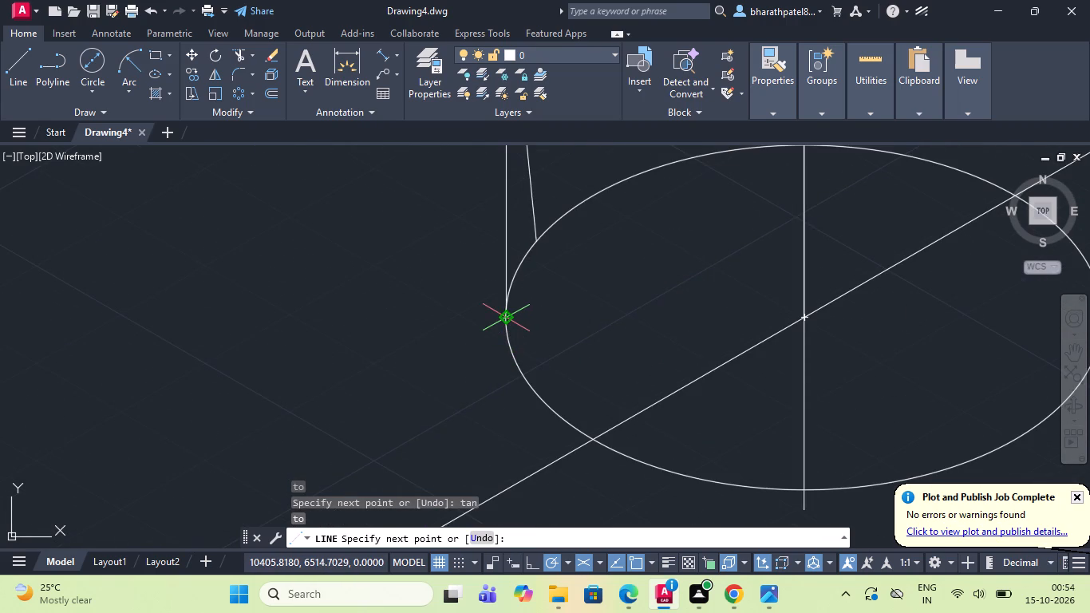
key("t")
key("a")
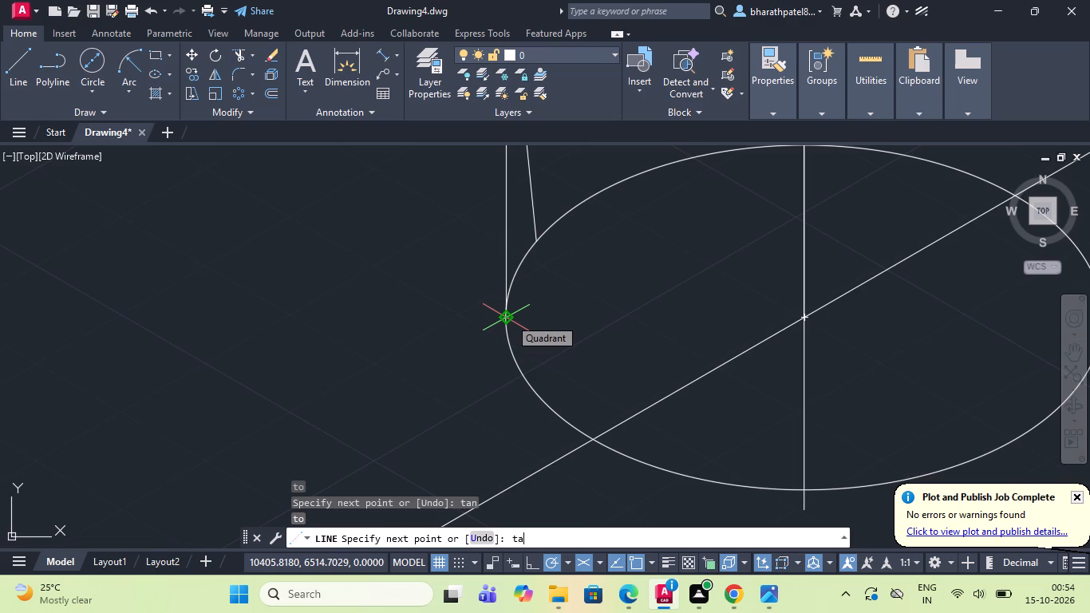
key("n")
key("Return")
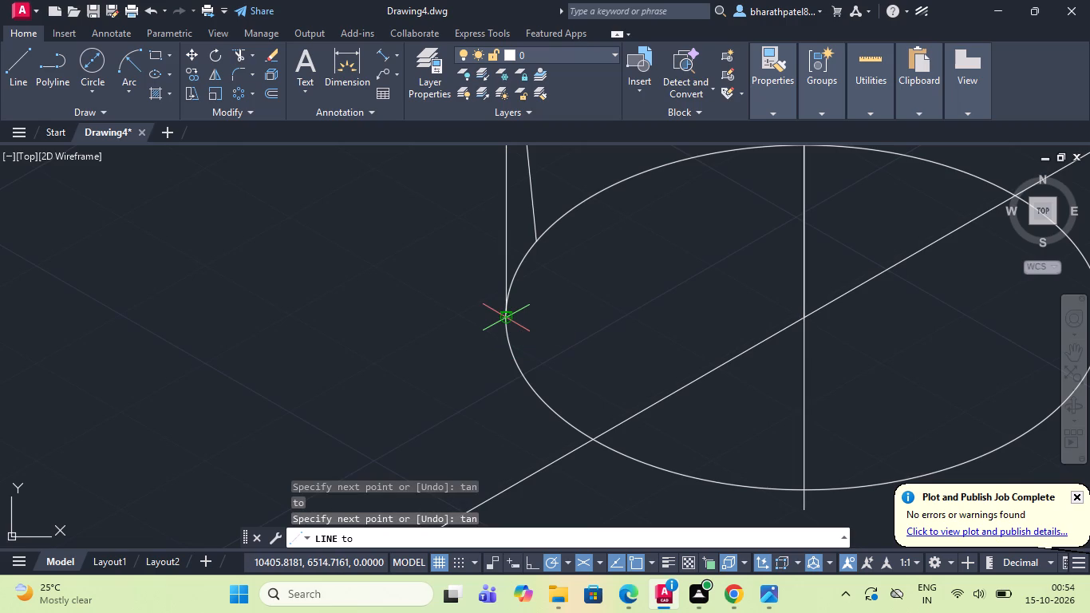
left_click(507, 315)
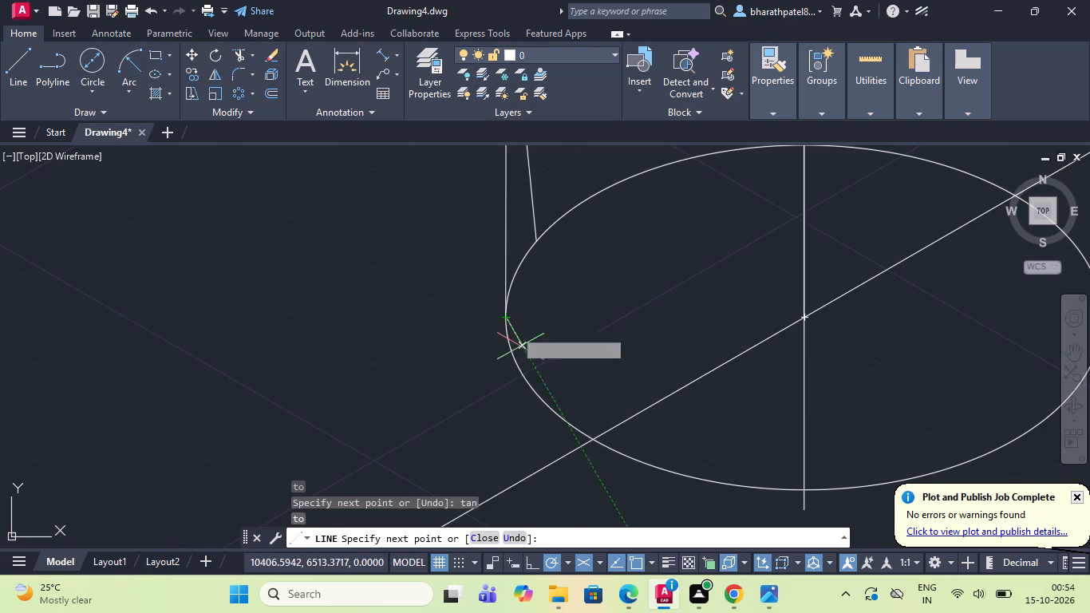
key("Escape")
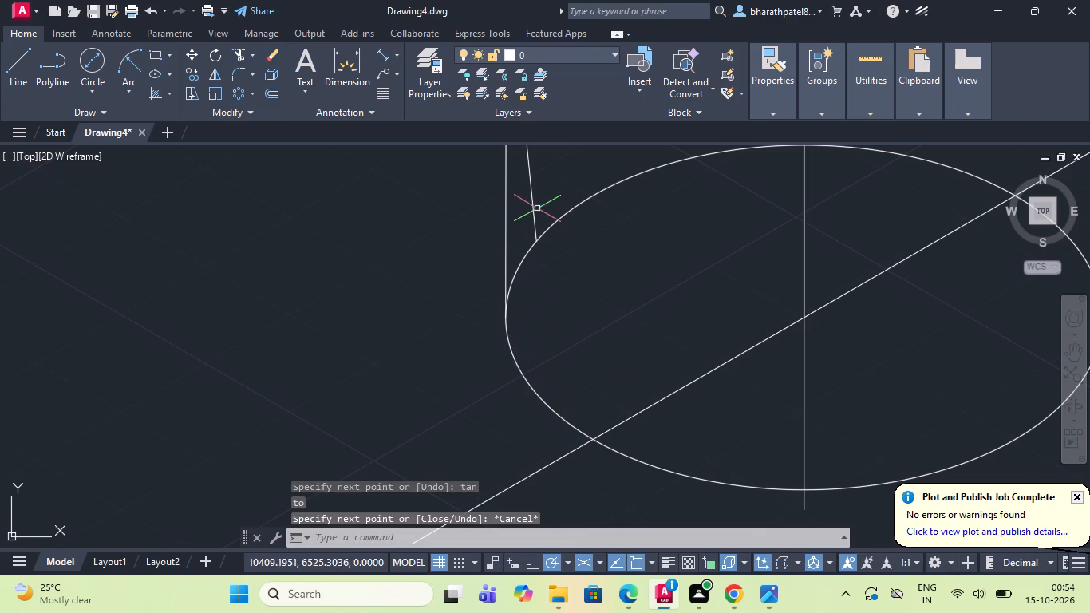
Delete the slanted line beside the cylinder's left vertical side.
left_click(534, 206)
key("Delete")
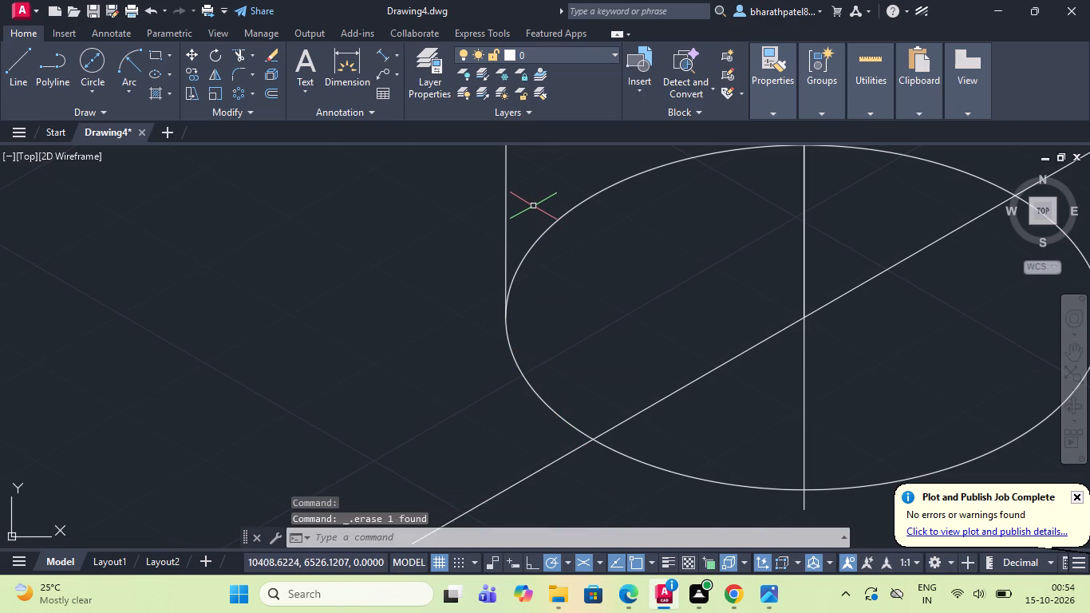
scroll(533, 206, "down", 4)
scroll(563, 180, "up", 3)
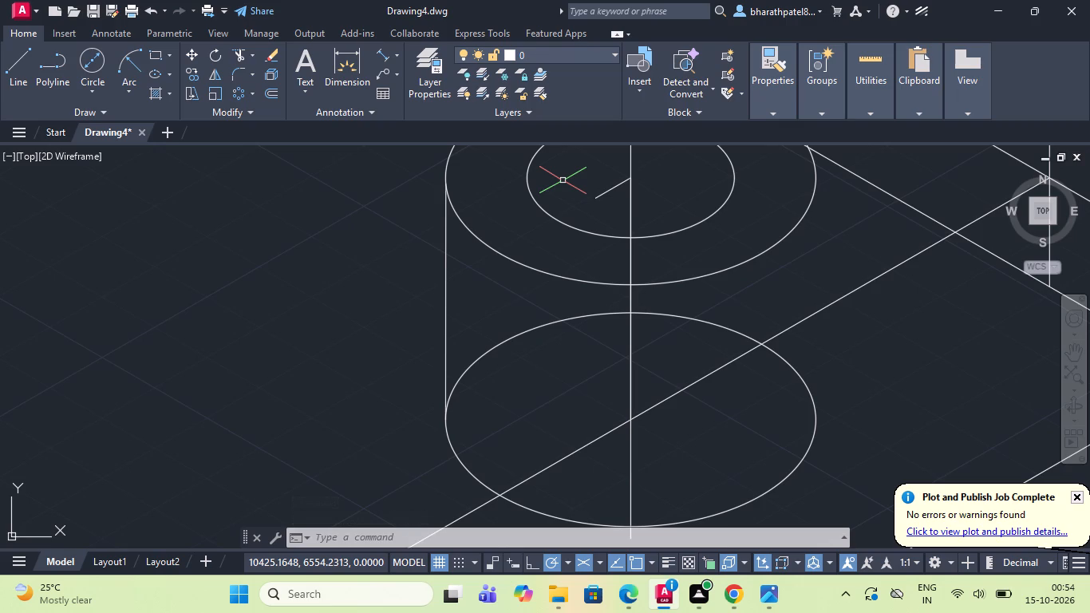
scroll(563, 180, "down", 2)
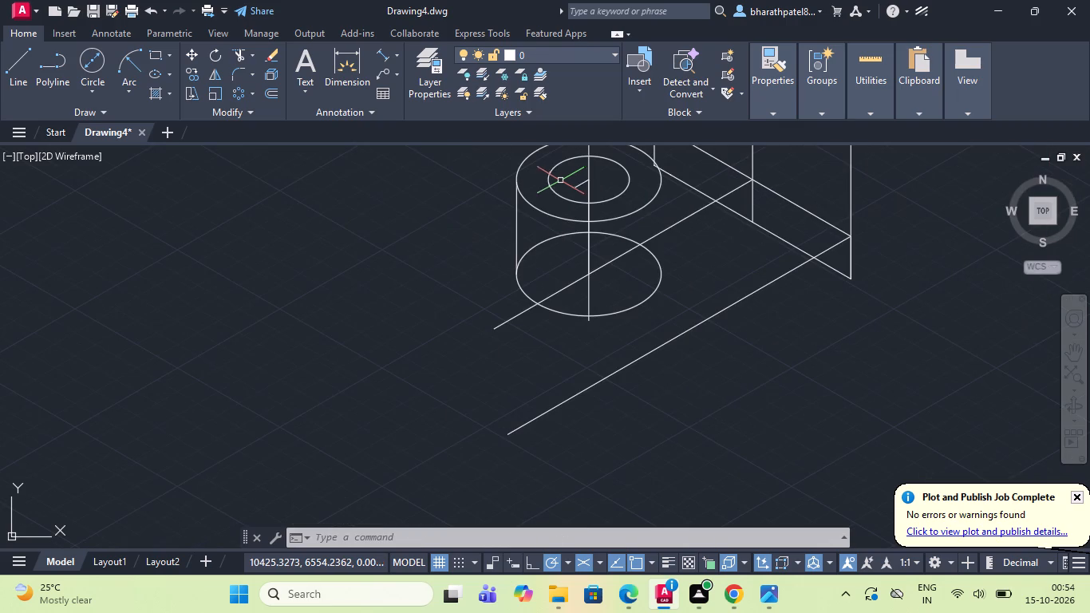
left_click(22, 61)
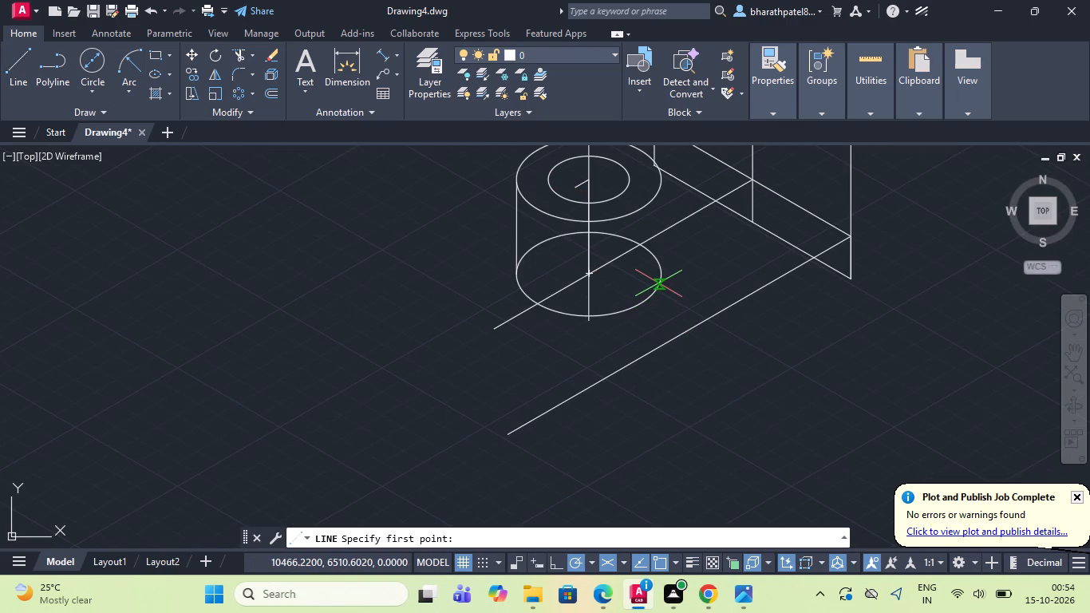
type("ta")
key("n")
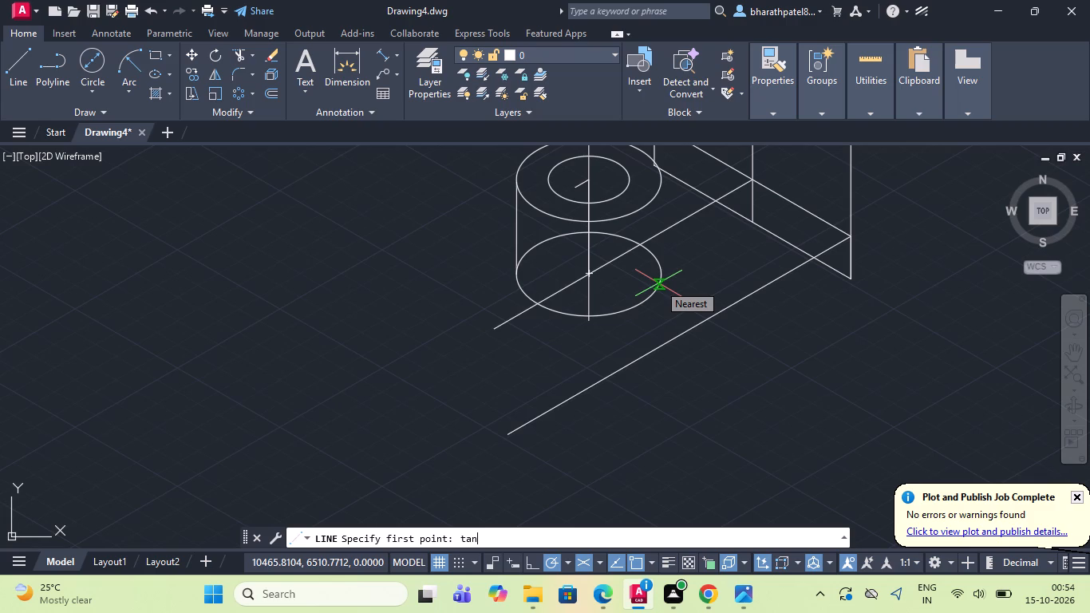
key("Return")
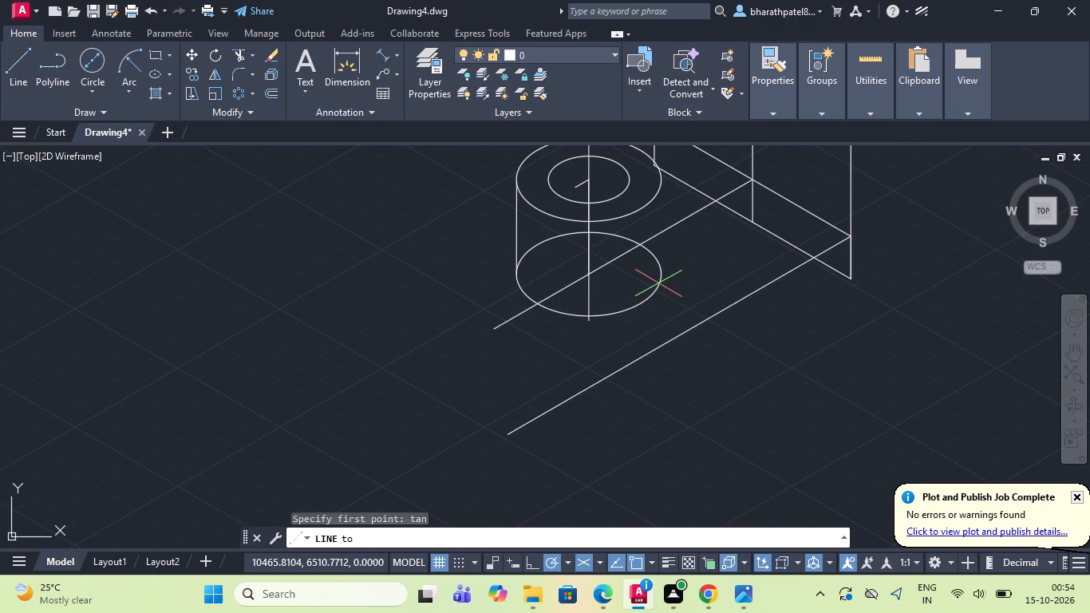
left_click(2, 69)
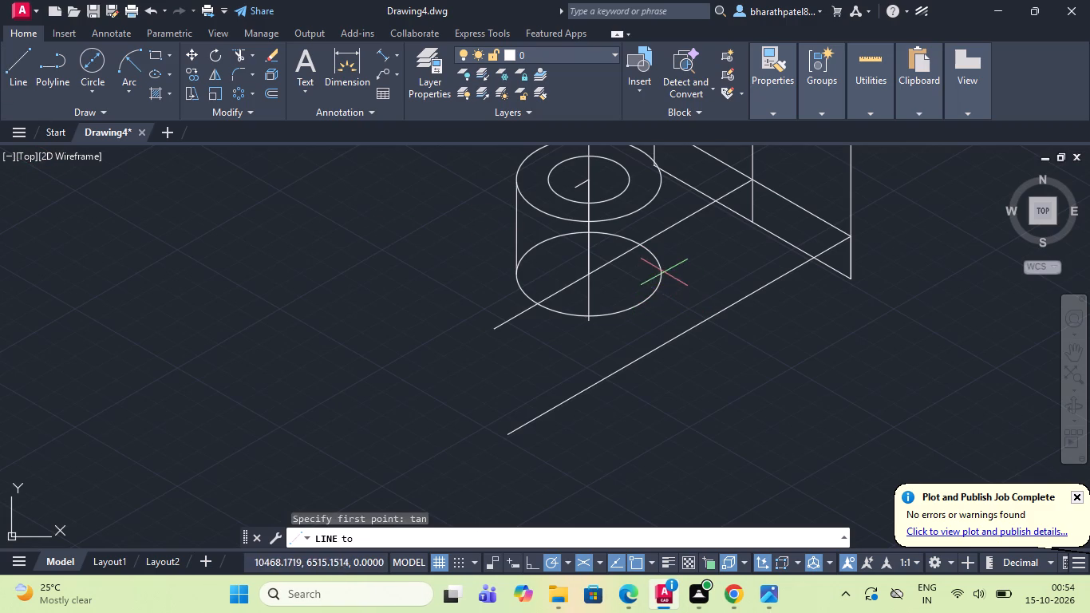
Draw a line from the lower diameter-50 isocircle's rightmost edge up to a tangent snap at the upper diameter-50 isocircle's rightmost point.
left_click(18, 68)
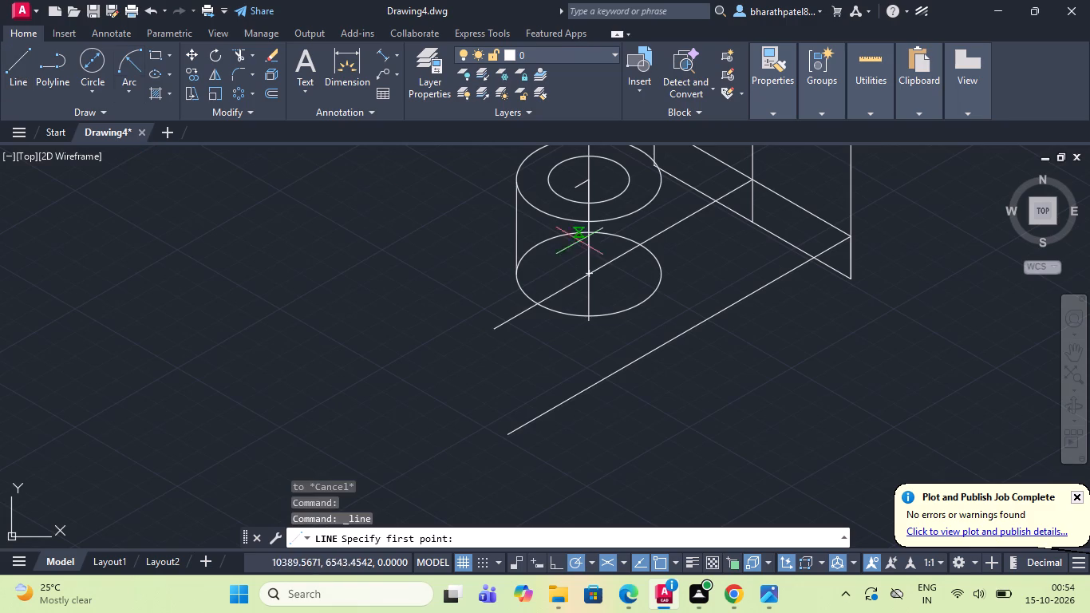
left_click(662, 277)
scroll(662, 283, "down", 2)
scroll(651, 239, "up", 3)
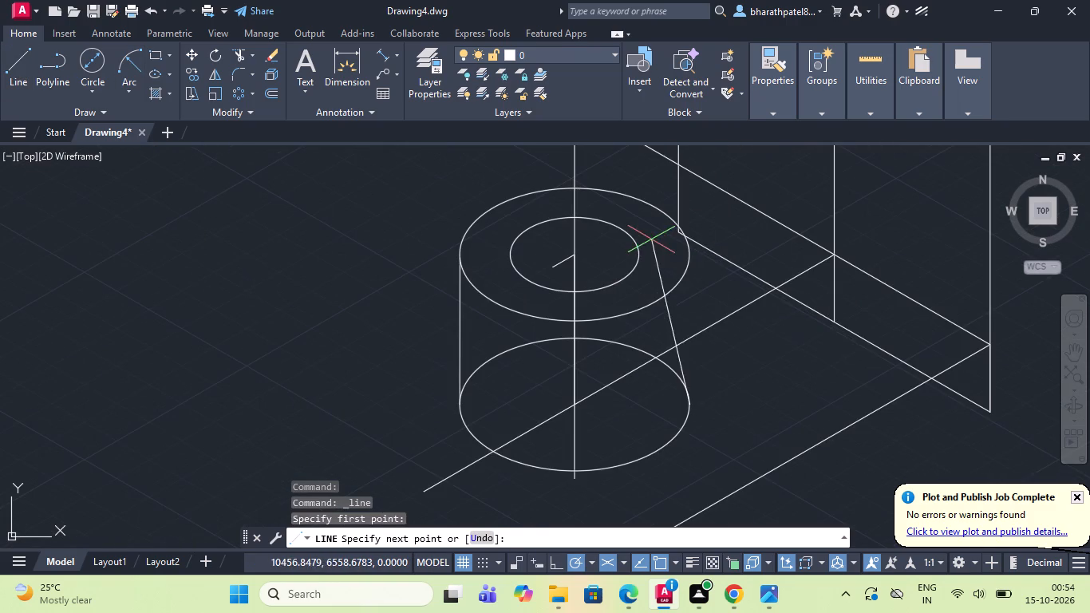
scroll(681, 268, "up", 3)
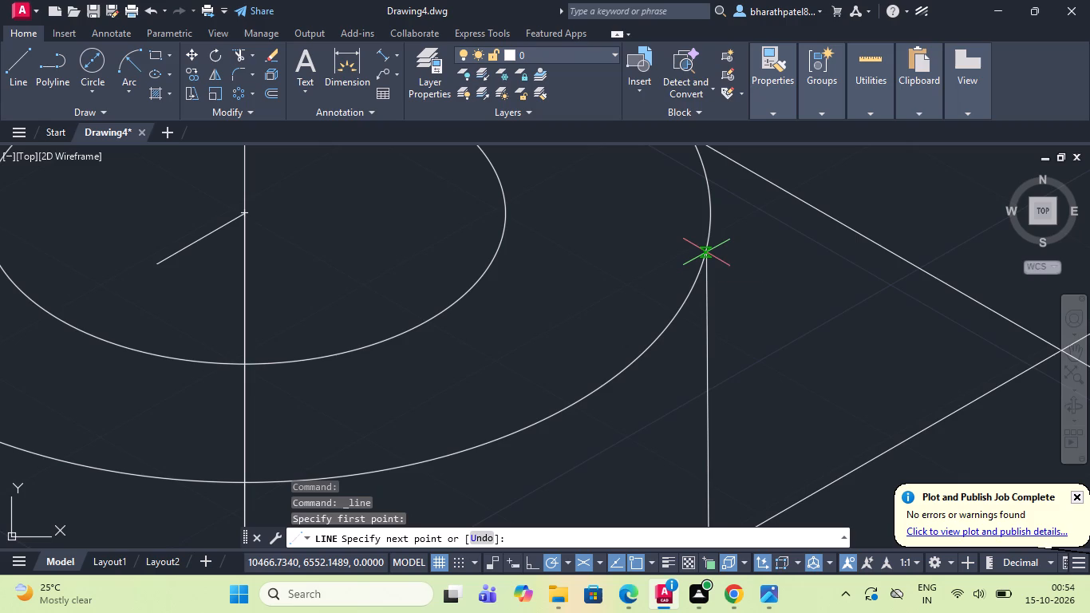
type("tan")
key("Return")
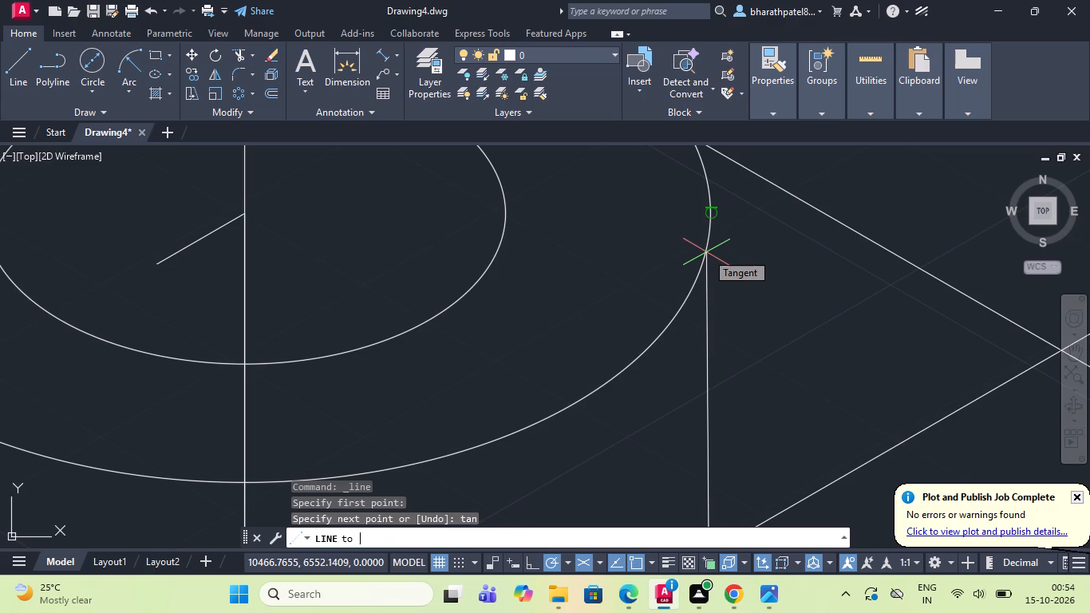
left_click(709, 215)
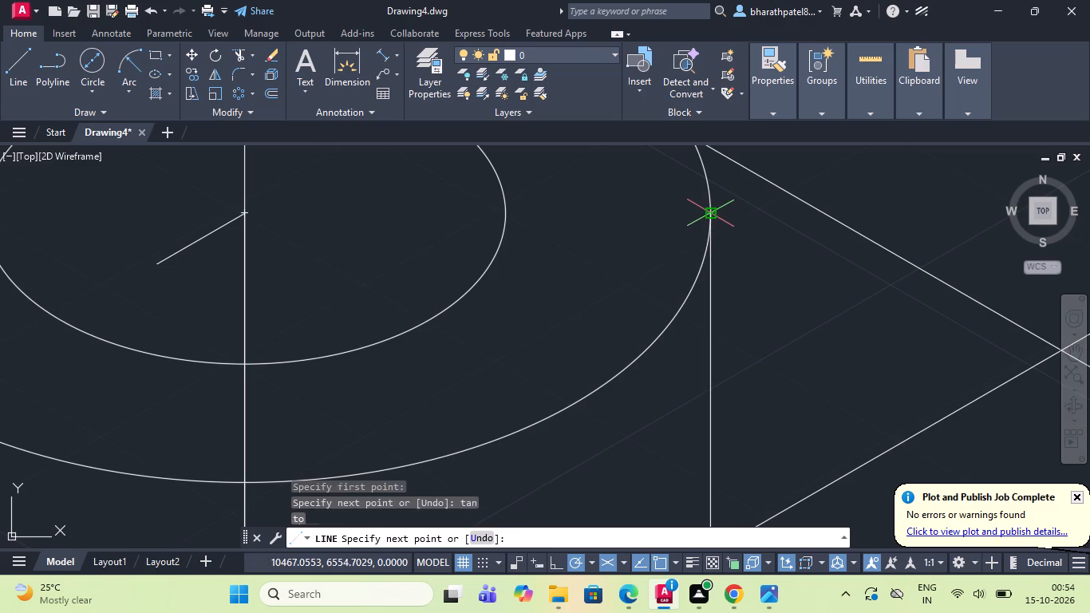
scroll(730, 217, "down", 1)
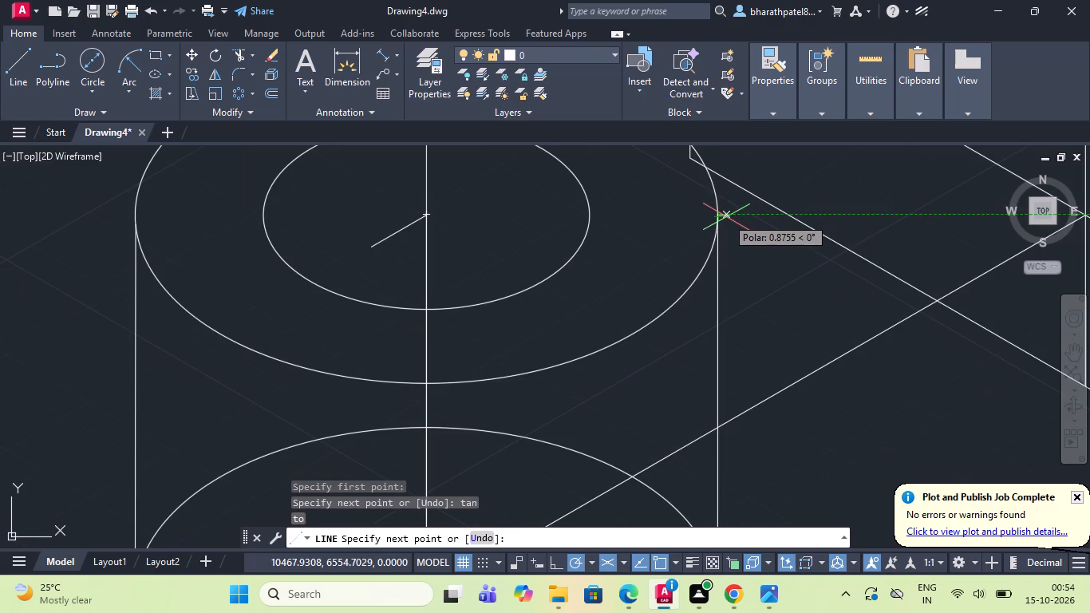
key("Escape")
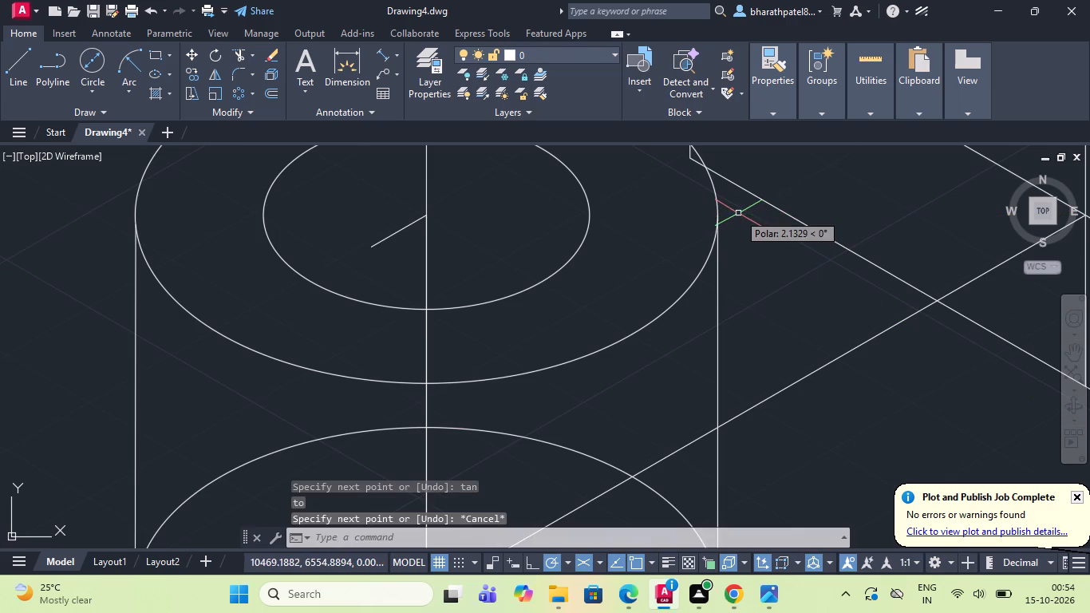
Draw a line from the upper diameter-50 isocircle's rightmost point down to a tangent snap at the lower diameter-50 isocircle's rightmost point.
left_click_drag(24, 49, 33, 53)
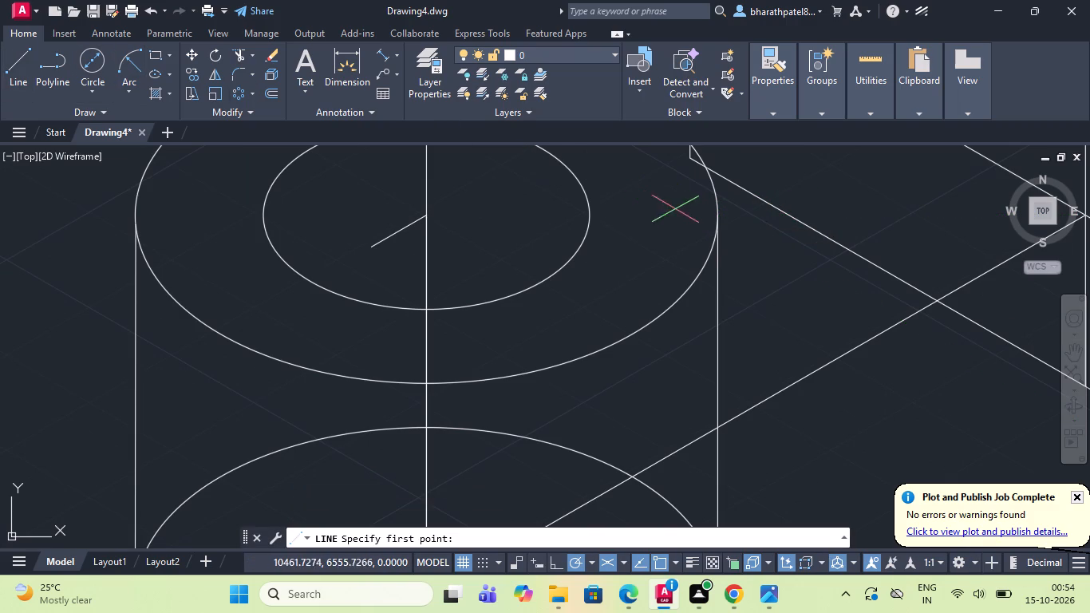
left_click(719, 219)
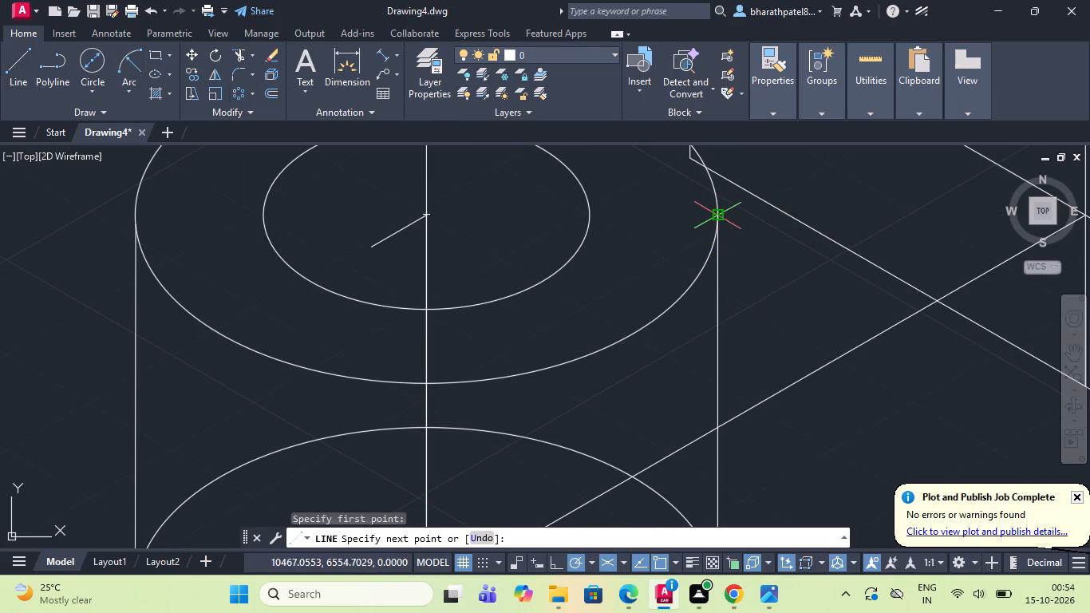
scroll(719, 219, "down", 3)
scroll(705, 330, "up", 3)
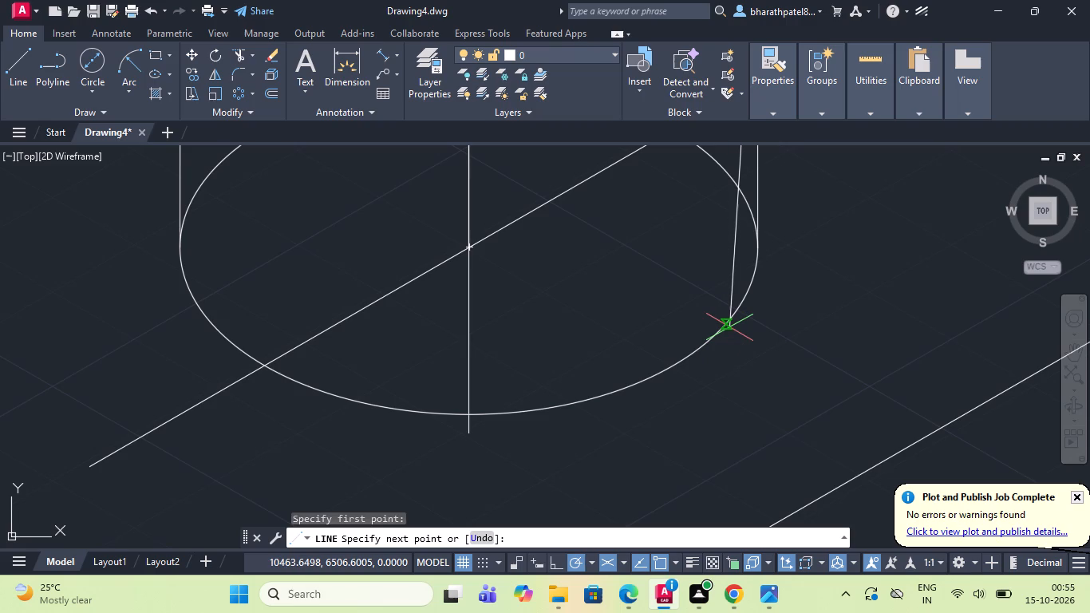
type("ta")
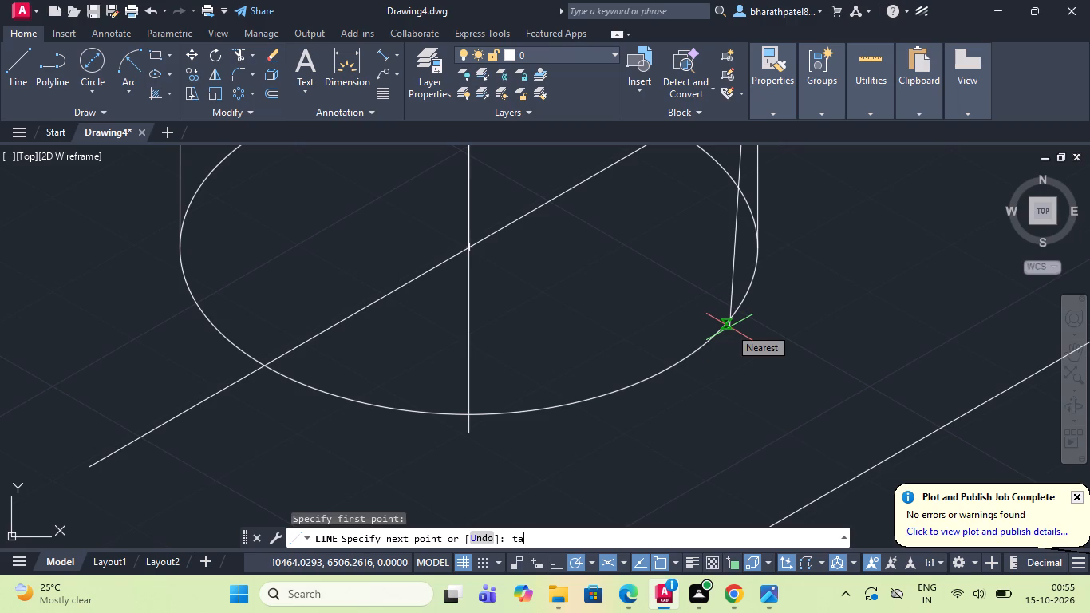
key("n")
key("Return")
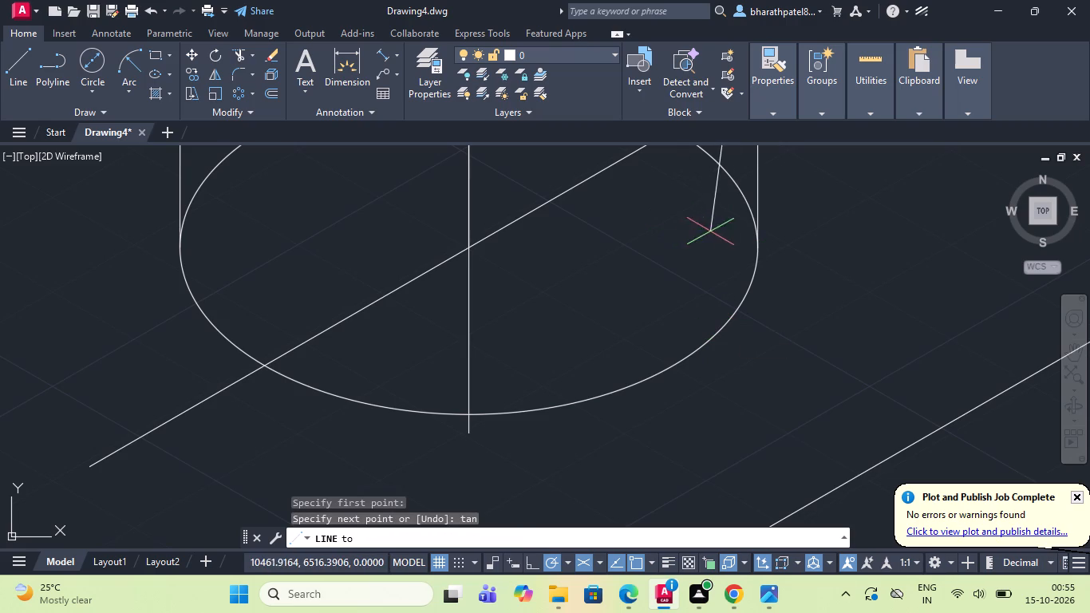
left_click(760, 248)
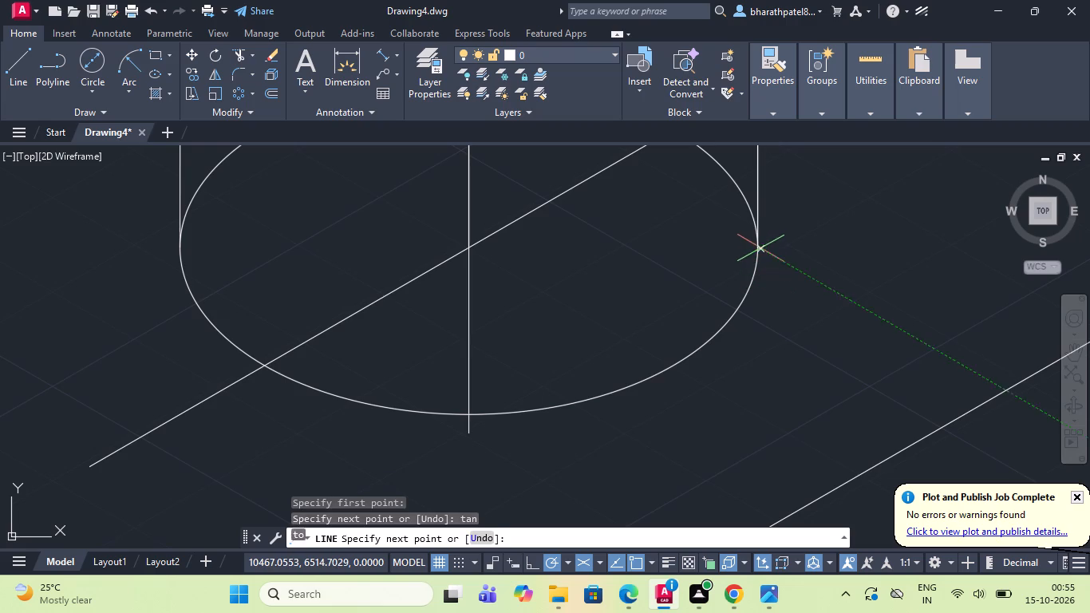
key("Escape")
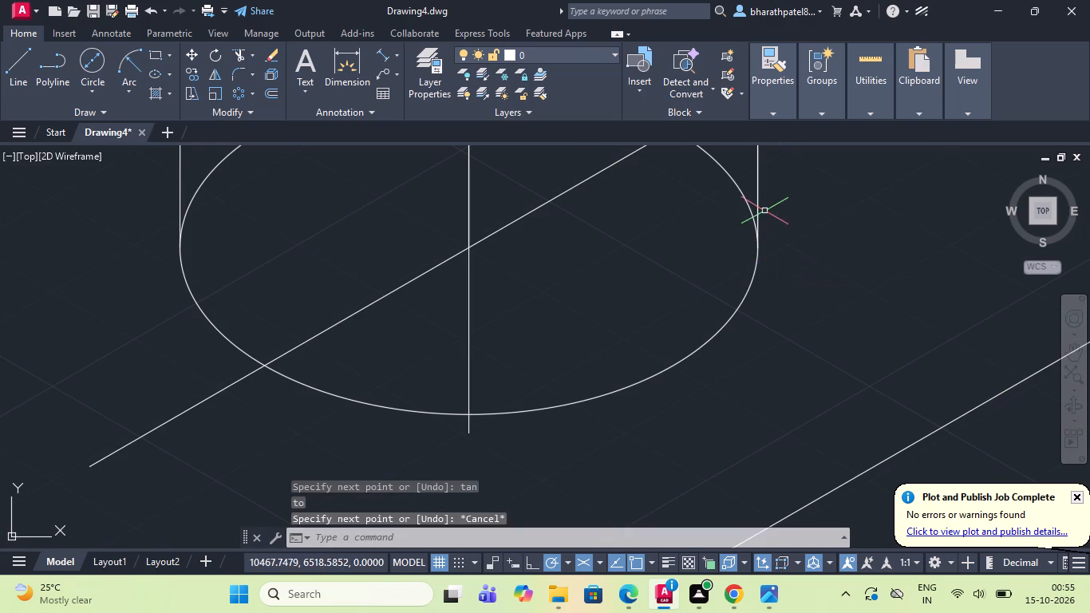
Trim away the hidden back half of the lower diameter-50 isocircle between the cylinder's two vertical sides.
scroll(764, 211, "up", 6)
scroll(727, 230, "down", 7)
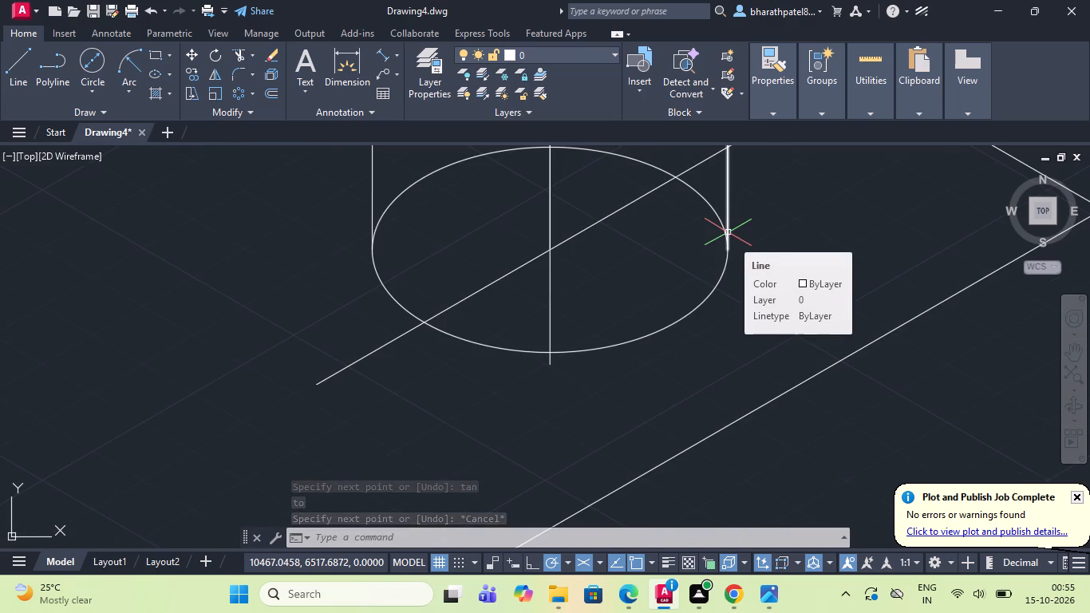
scroll(725, 233, "down", 4)
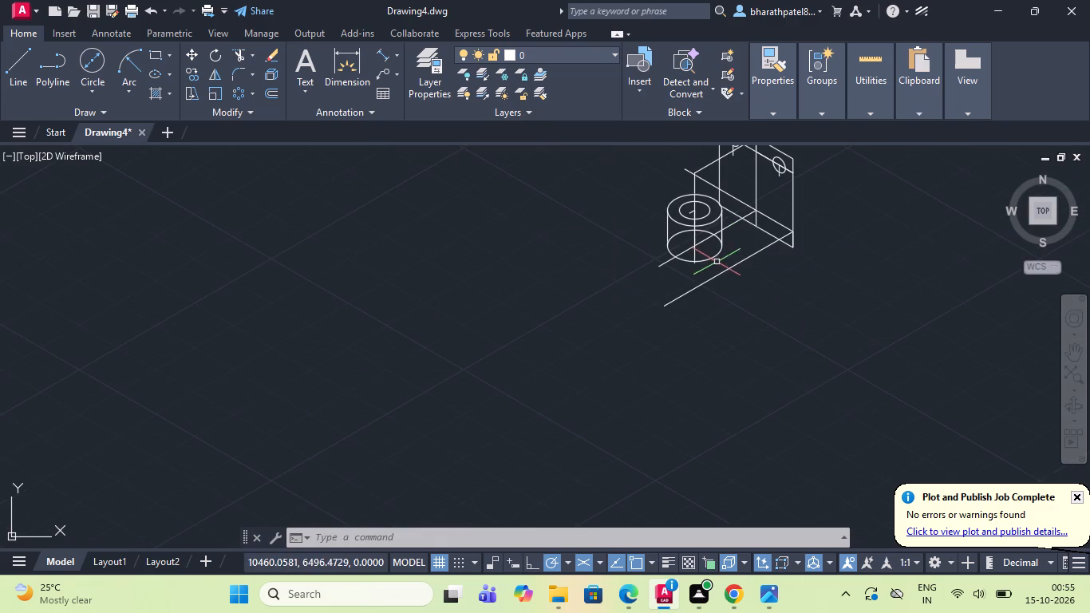
scroll(721, 201, "up", 2)
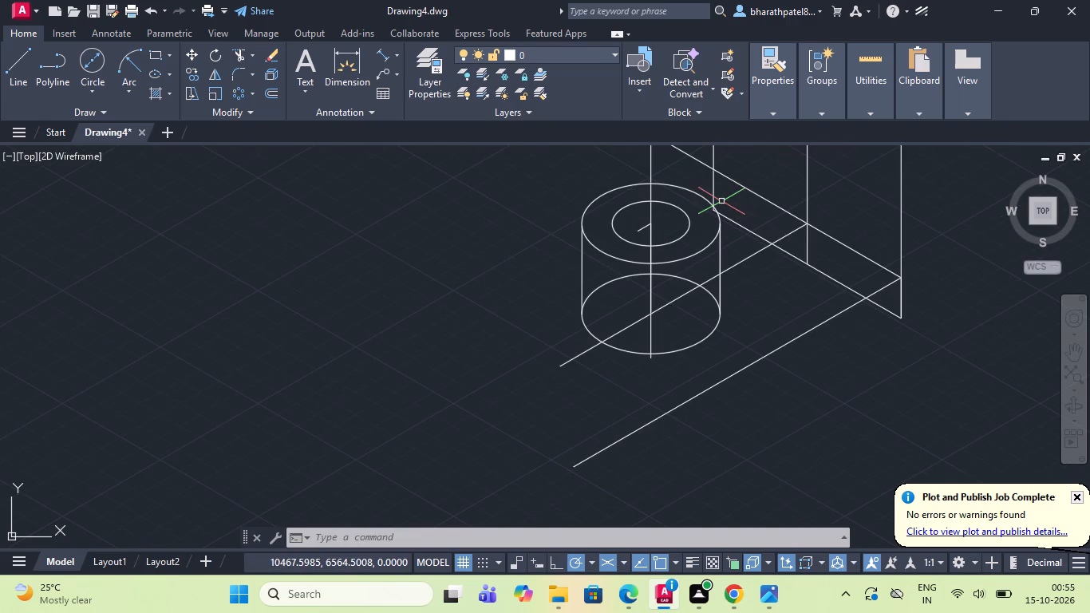
left_click(241, 50)
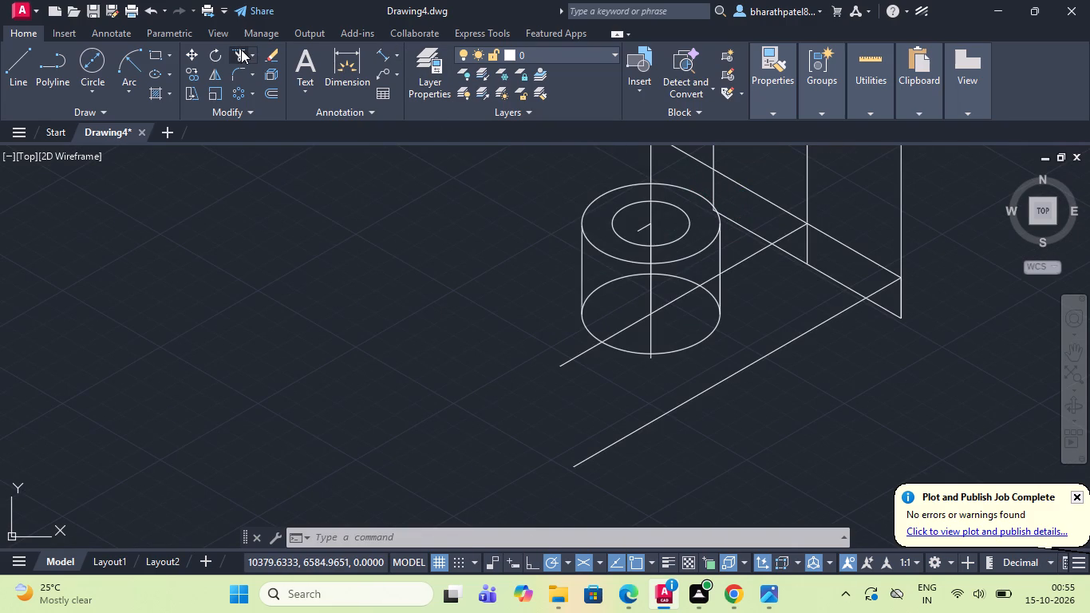
left_click(596, 289)
left_click(675, 275)
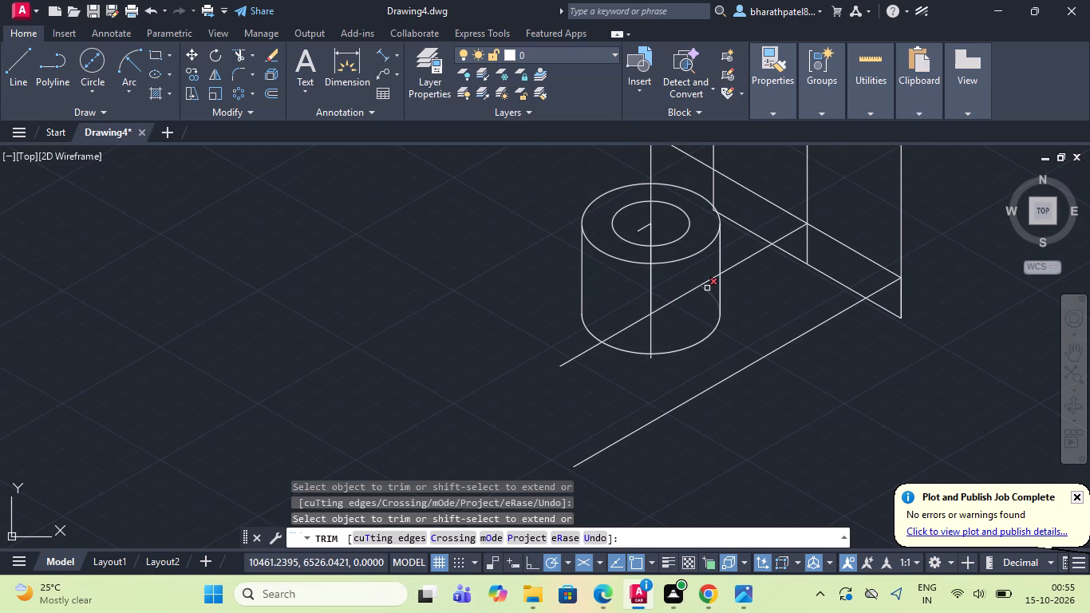
left_click(708, 288)
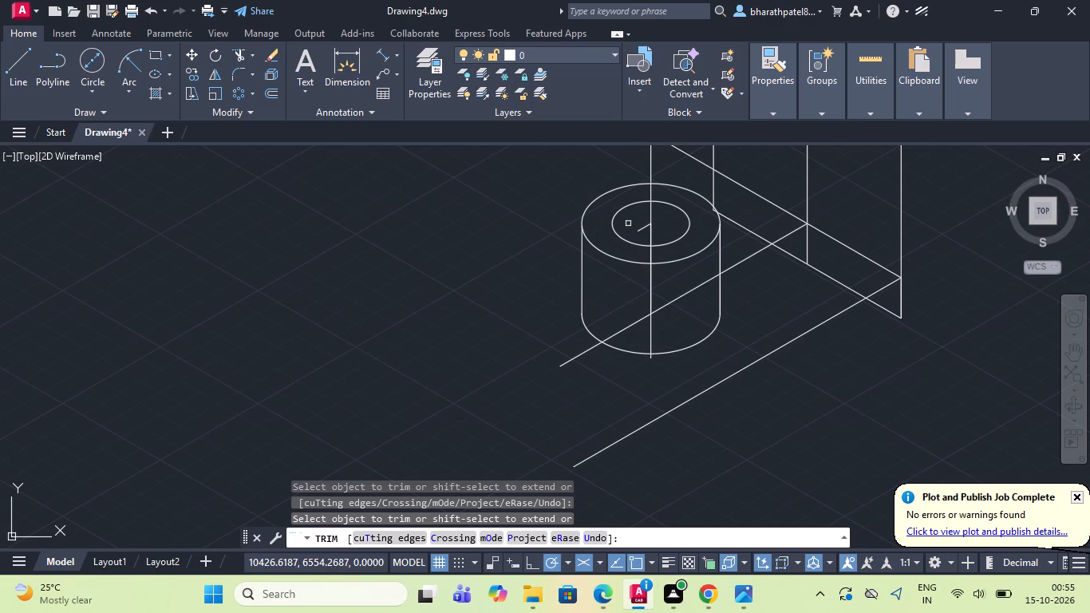
Trim the left-plane face's left vertical edge and bottom edge where they run inside the upper diameter-50 isocircle.
scroll(669, 330, "down", 1)
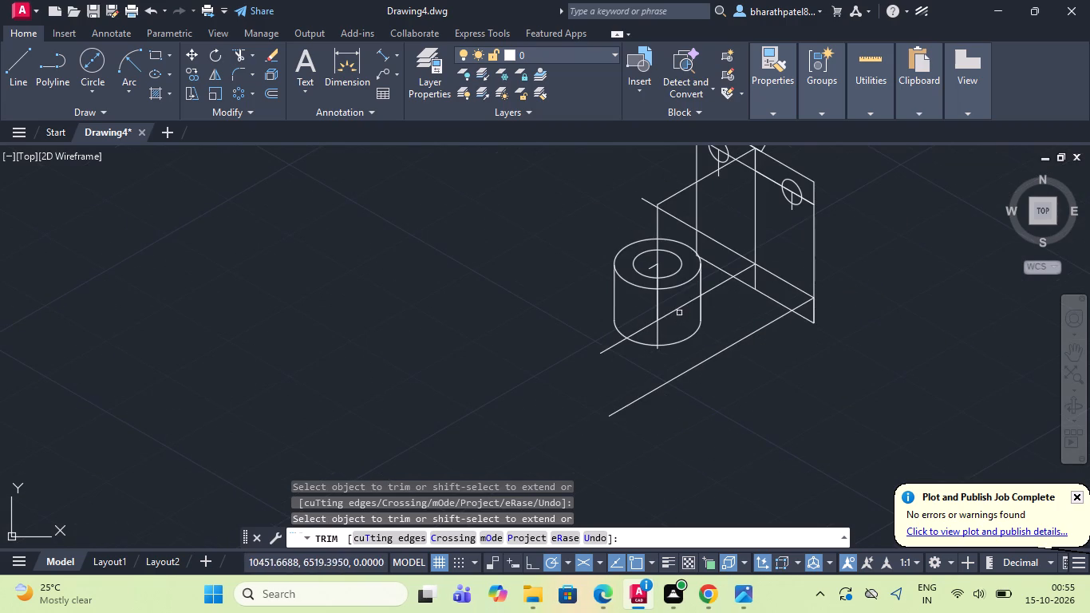
scroll(689, 235, "up", 2)
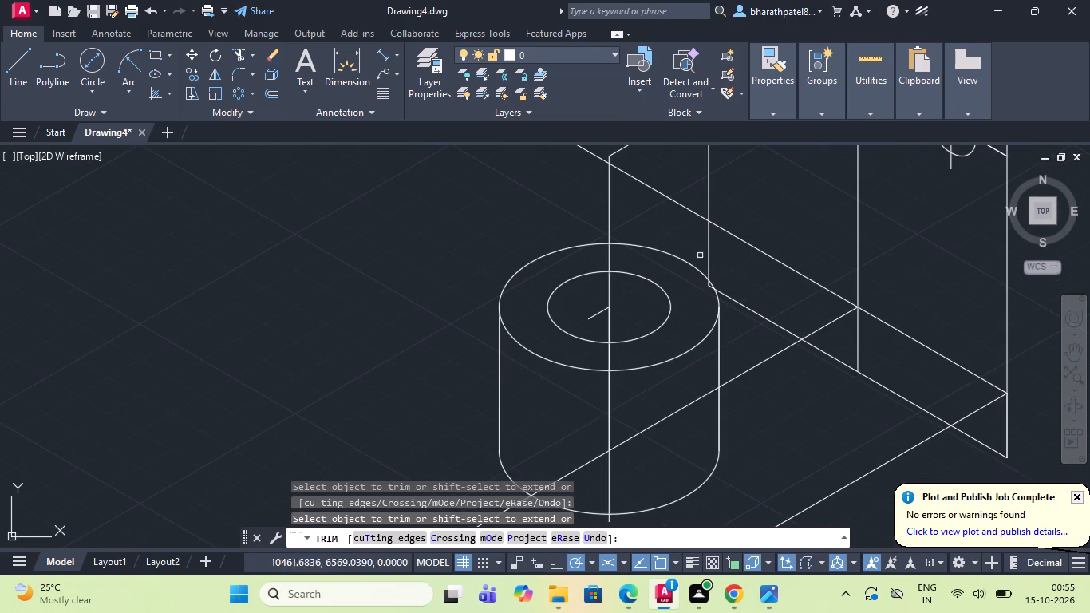
scroll(703, 291, "up", 3)
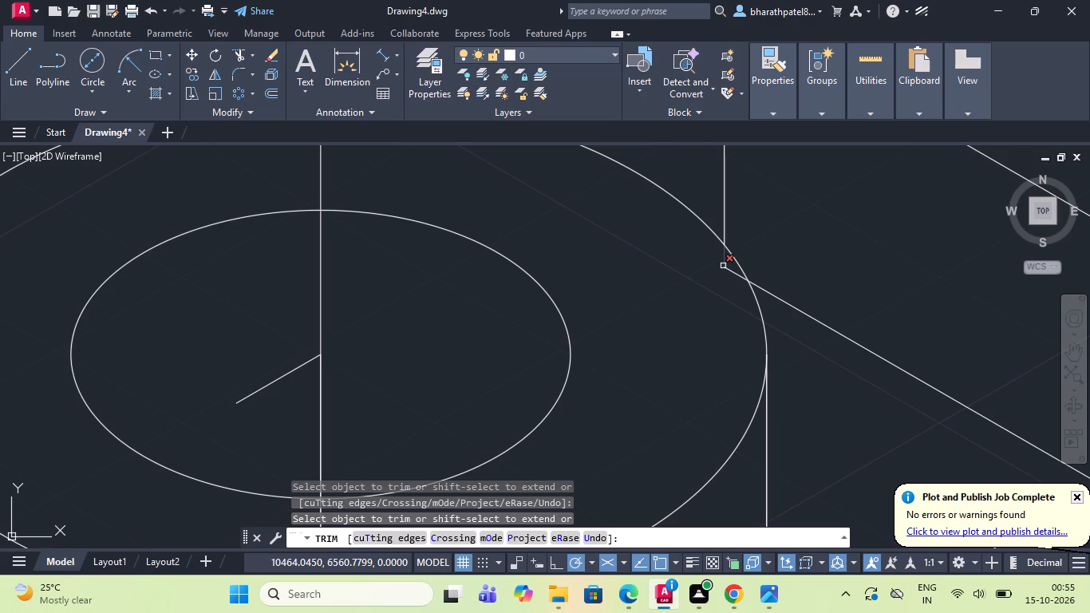
left_click(723, 265)
left_click(730, 273)
Trim the cylinder's vertical centre line where it extends below the bottom arc.
scroll(719, 272, "down", 4)
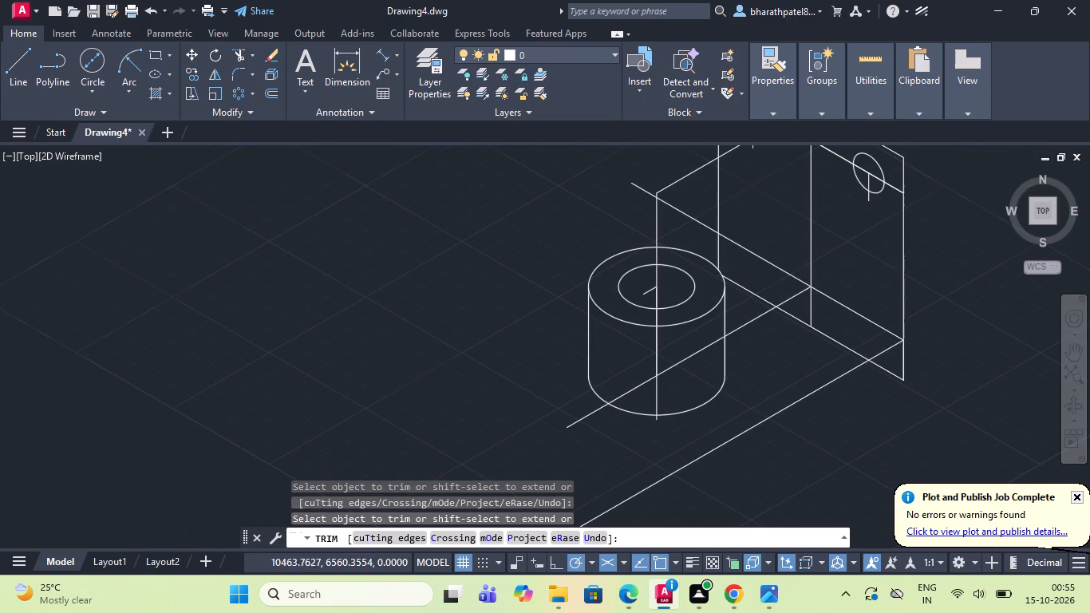
scroll(664, 415, "up", 3)
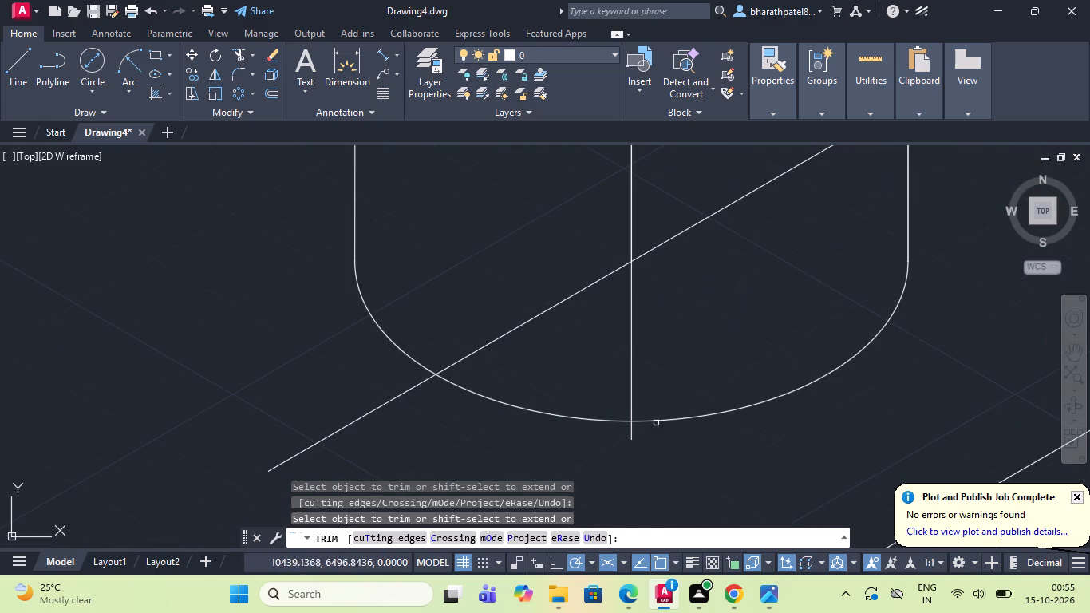
left_click(630, 437)
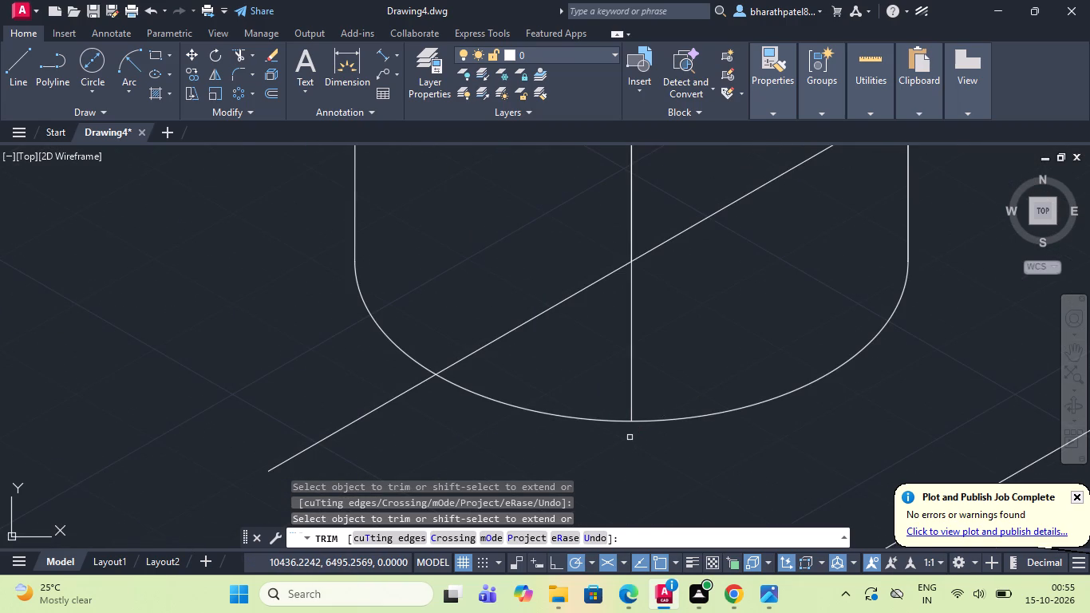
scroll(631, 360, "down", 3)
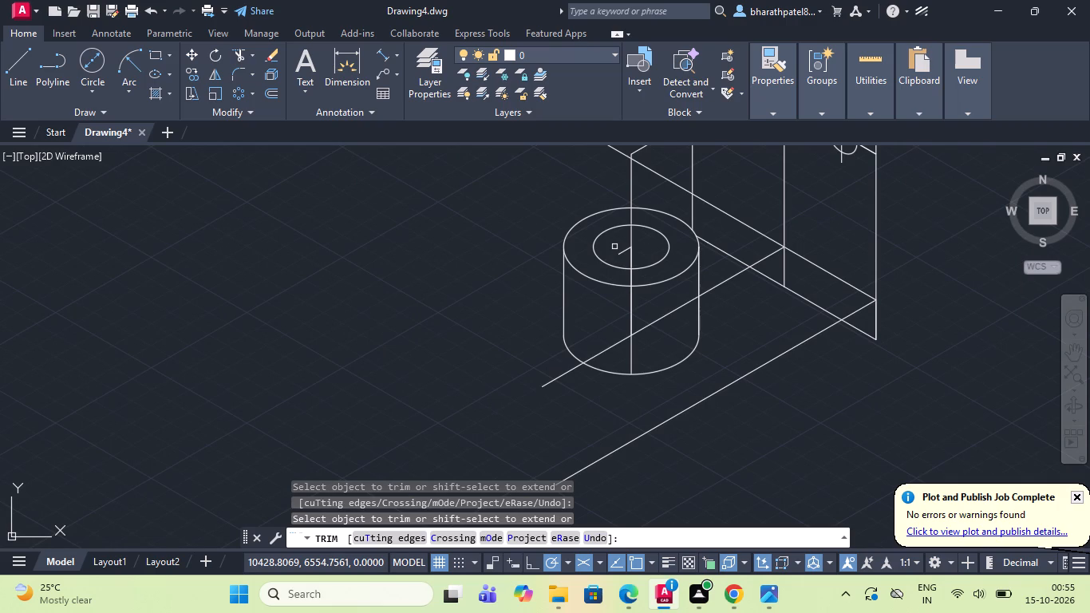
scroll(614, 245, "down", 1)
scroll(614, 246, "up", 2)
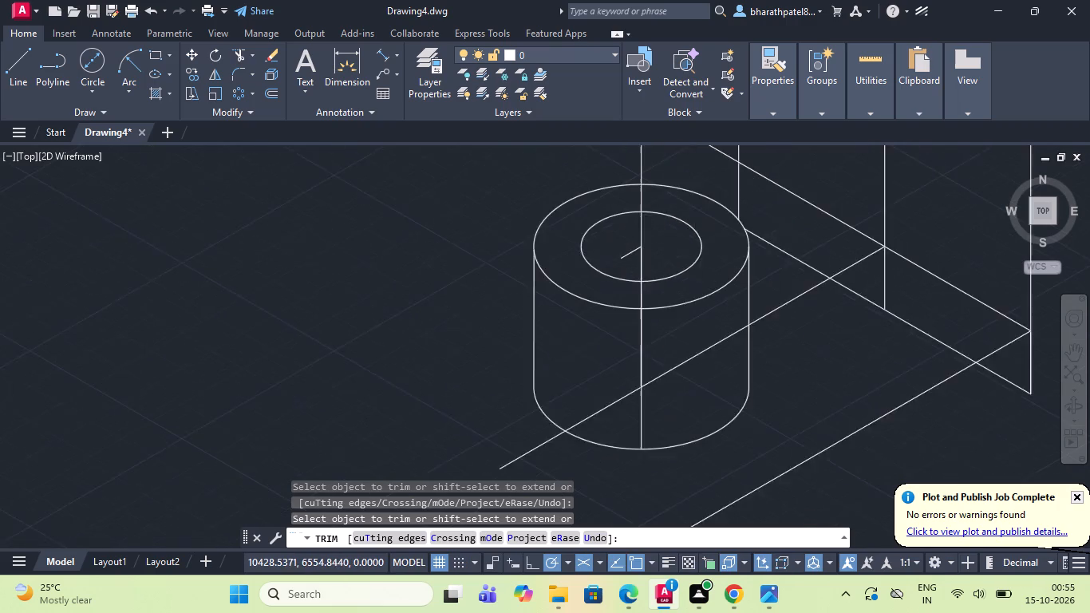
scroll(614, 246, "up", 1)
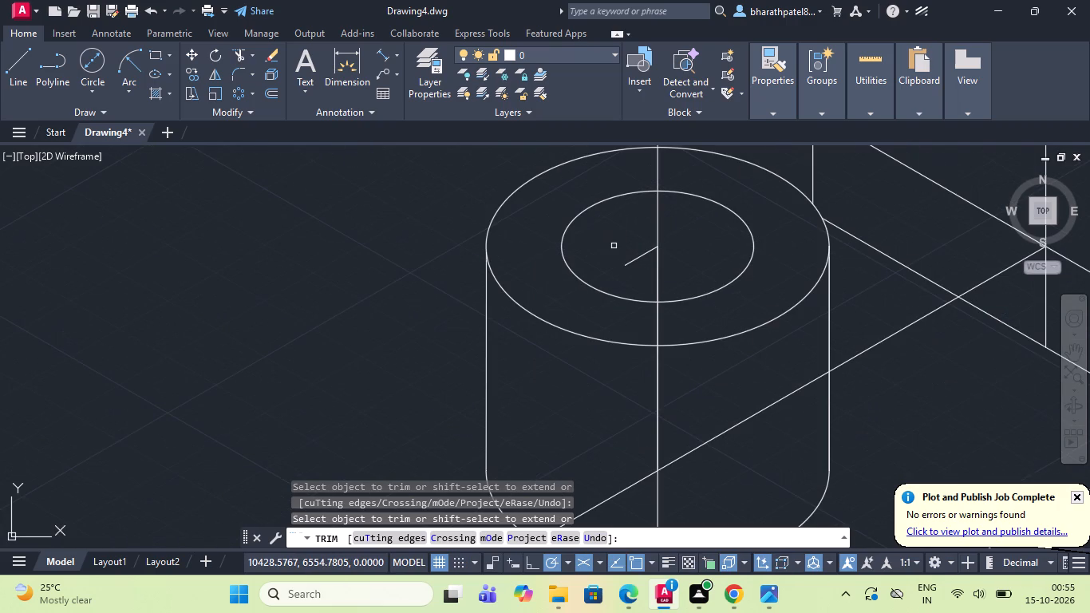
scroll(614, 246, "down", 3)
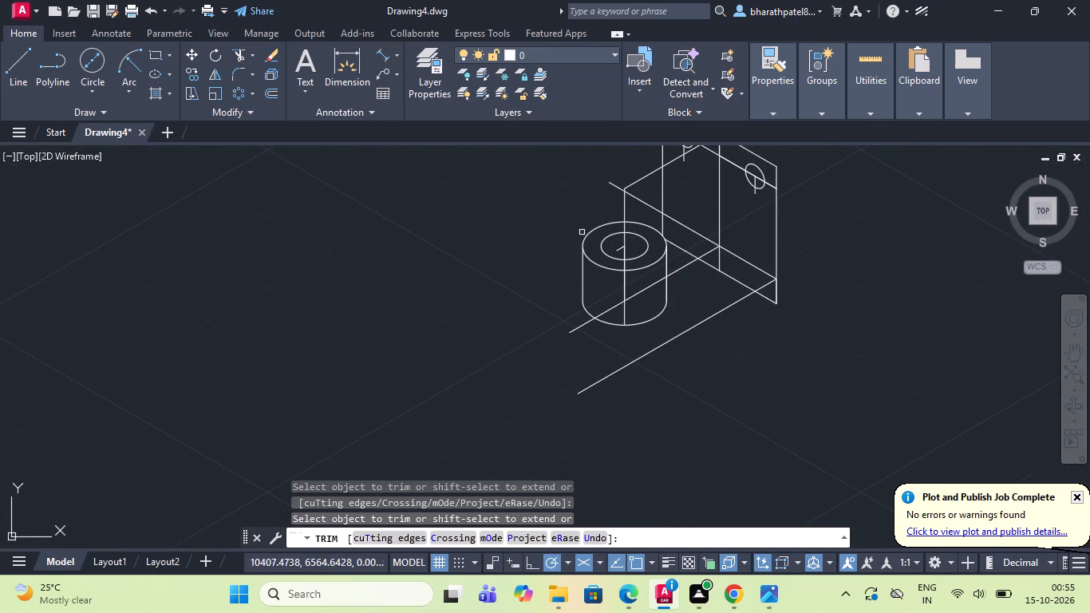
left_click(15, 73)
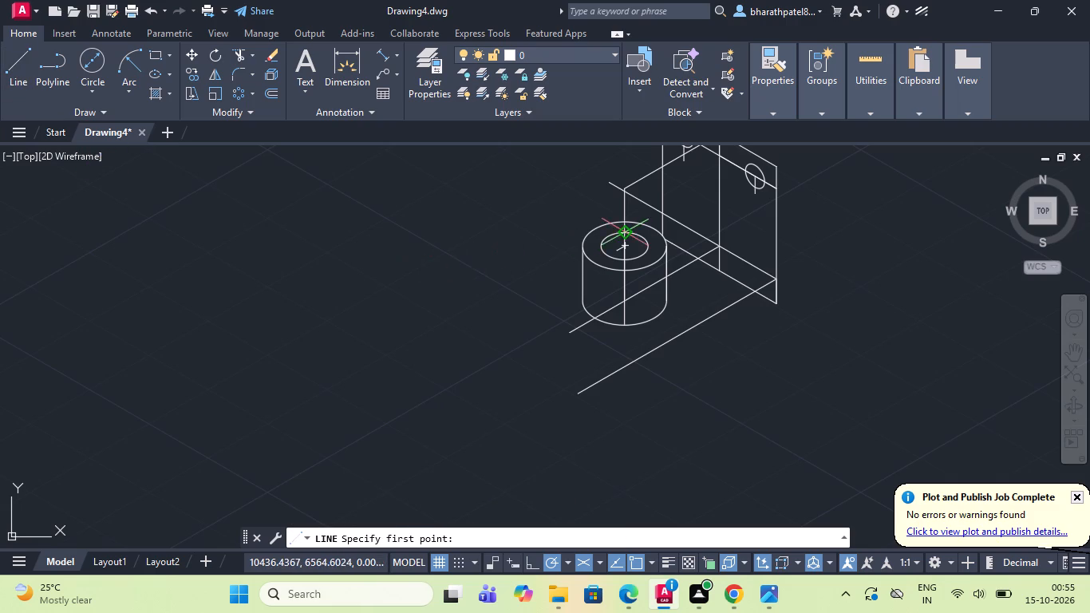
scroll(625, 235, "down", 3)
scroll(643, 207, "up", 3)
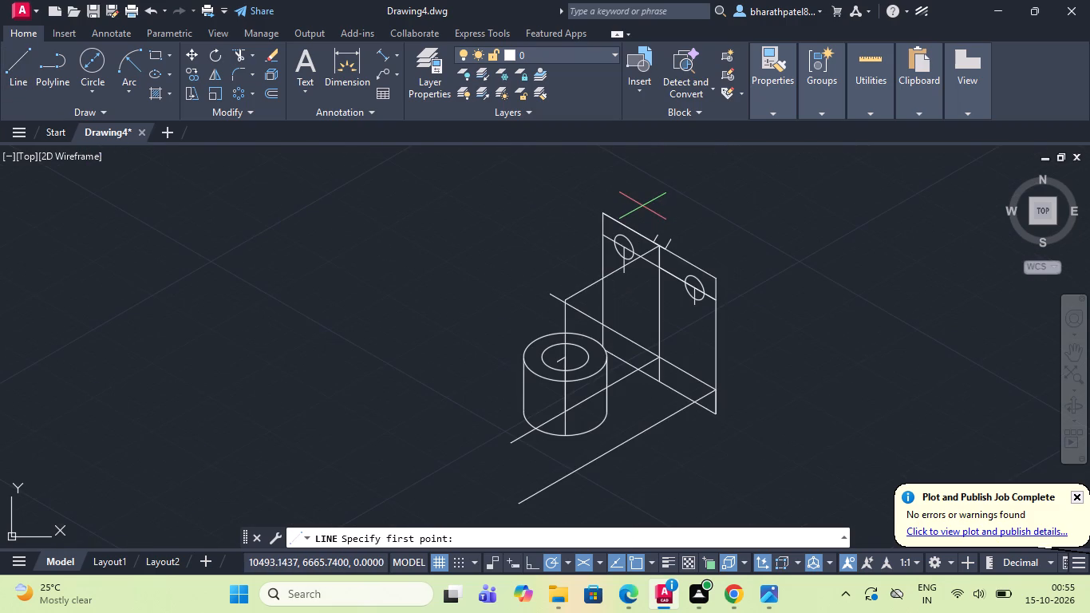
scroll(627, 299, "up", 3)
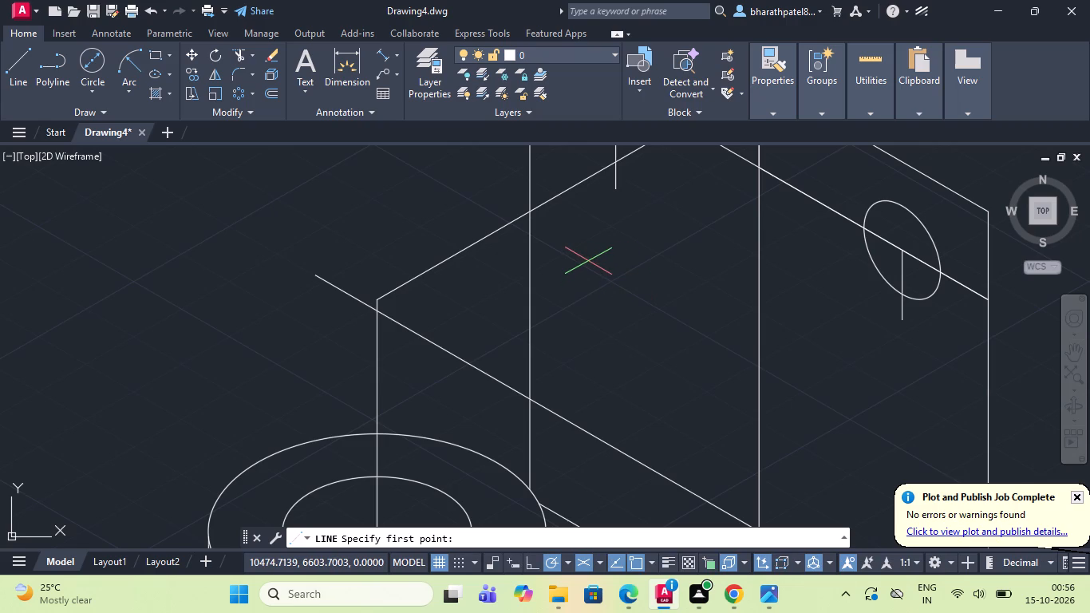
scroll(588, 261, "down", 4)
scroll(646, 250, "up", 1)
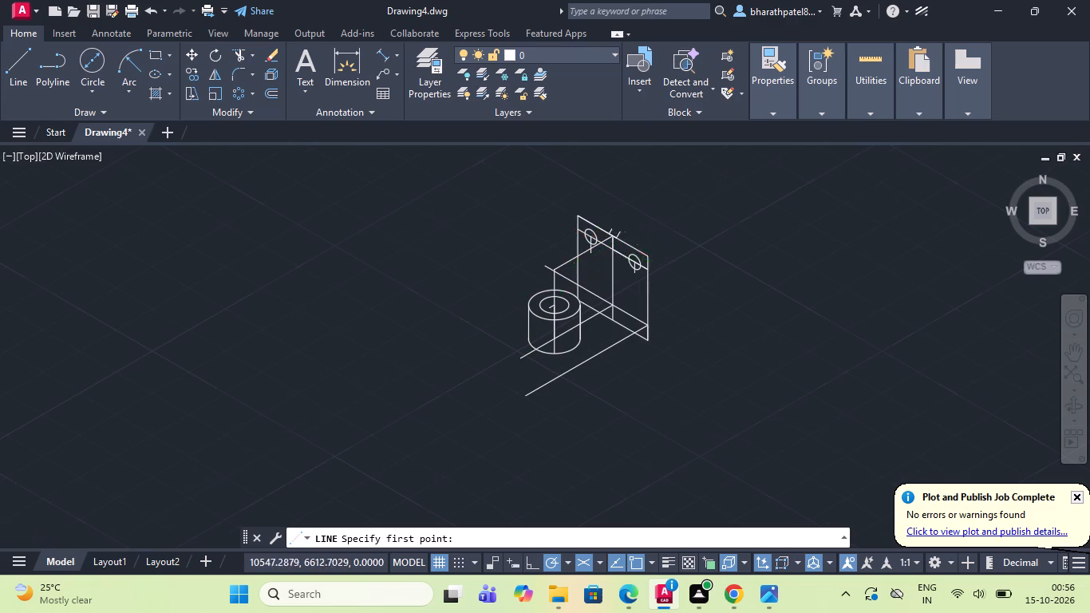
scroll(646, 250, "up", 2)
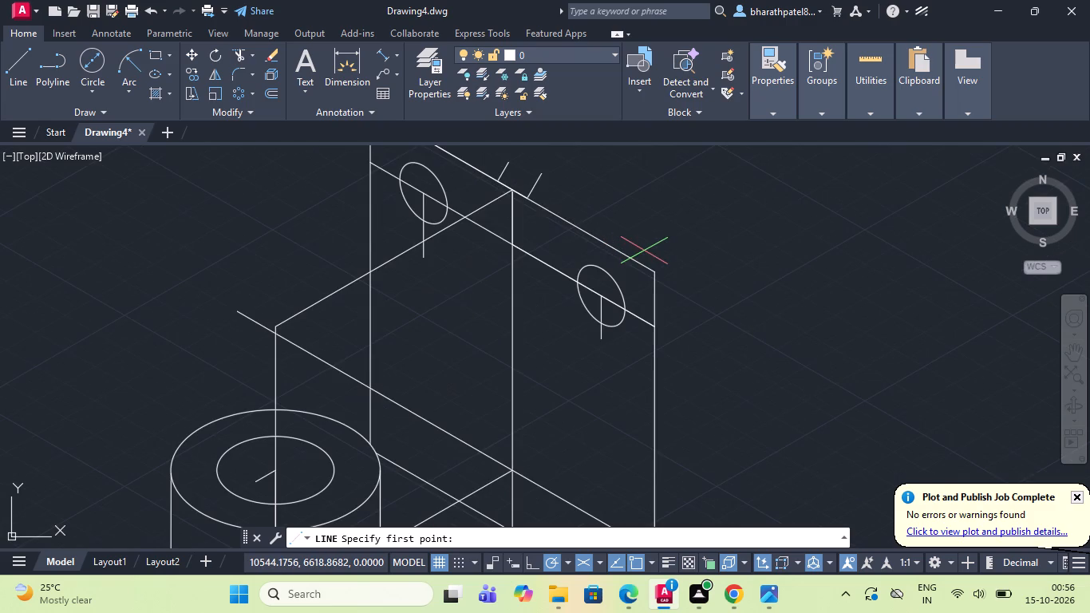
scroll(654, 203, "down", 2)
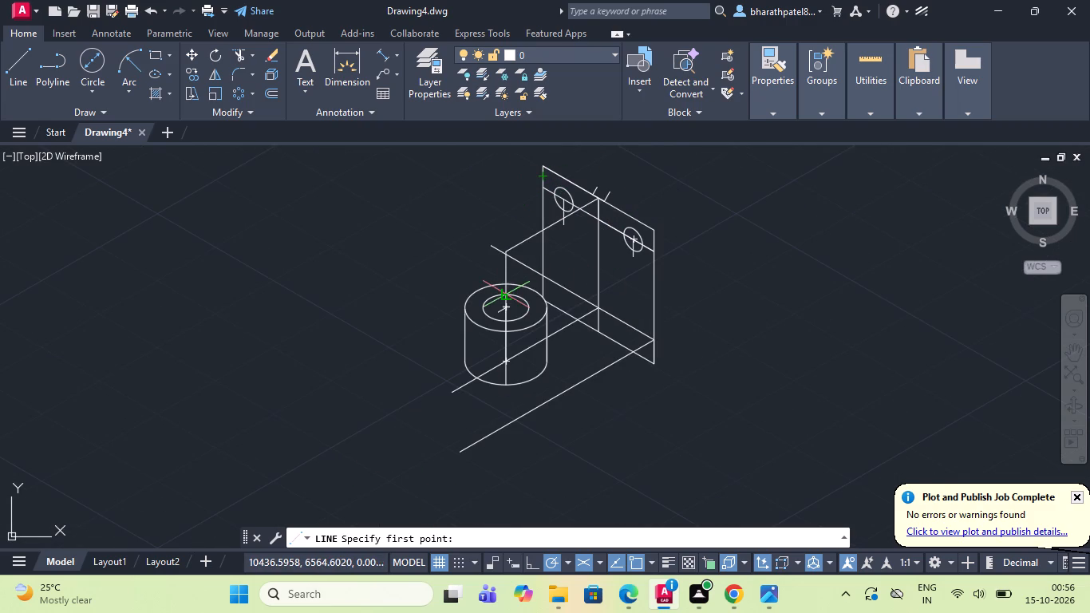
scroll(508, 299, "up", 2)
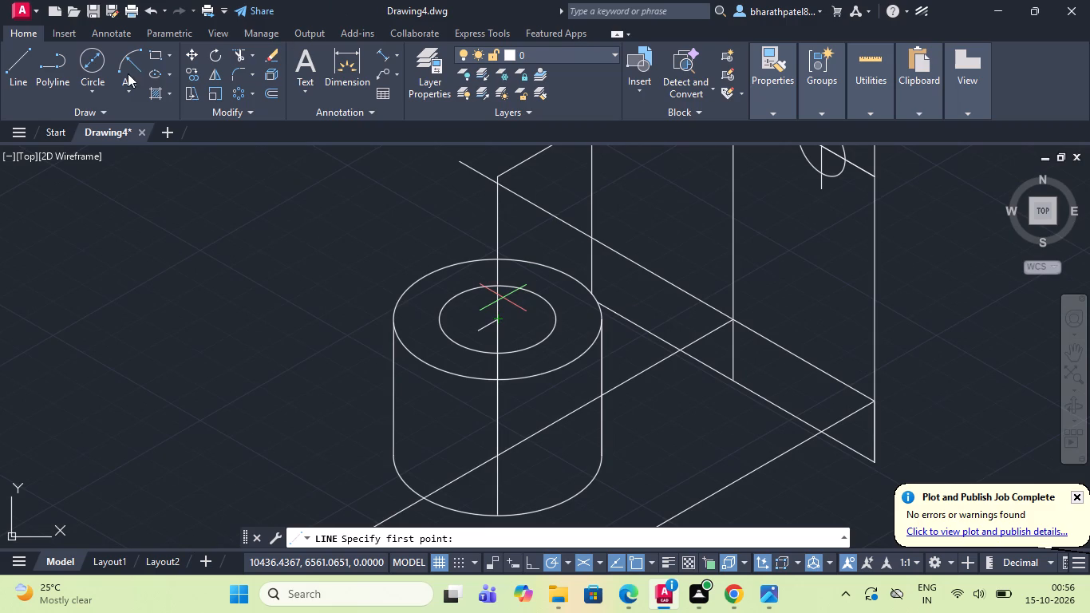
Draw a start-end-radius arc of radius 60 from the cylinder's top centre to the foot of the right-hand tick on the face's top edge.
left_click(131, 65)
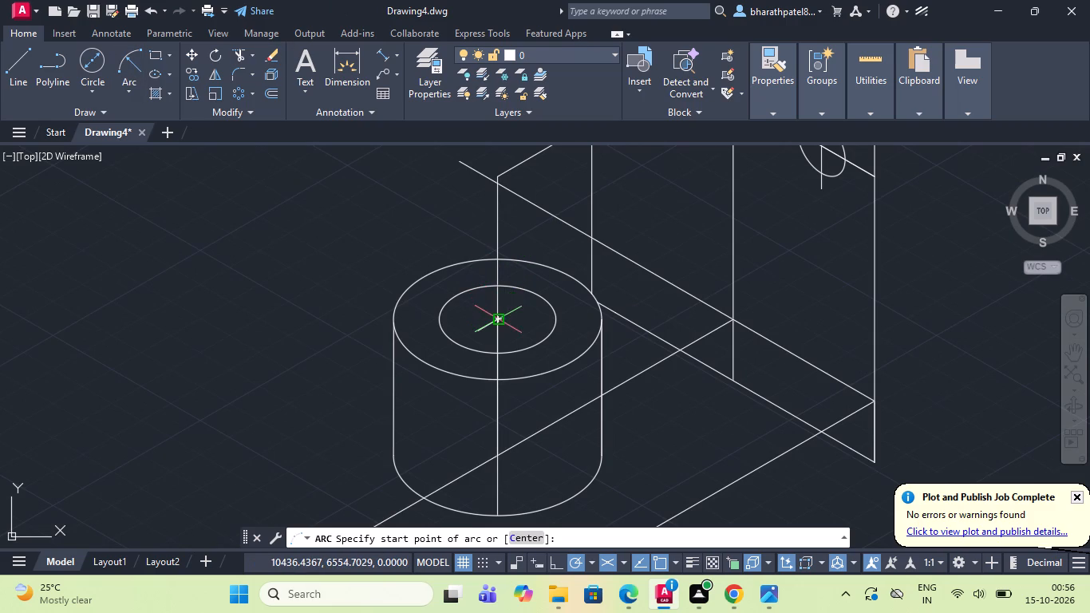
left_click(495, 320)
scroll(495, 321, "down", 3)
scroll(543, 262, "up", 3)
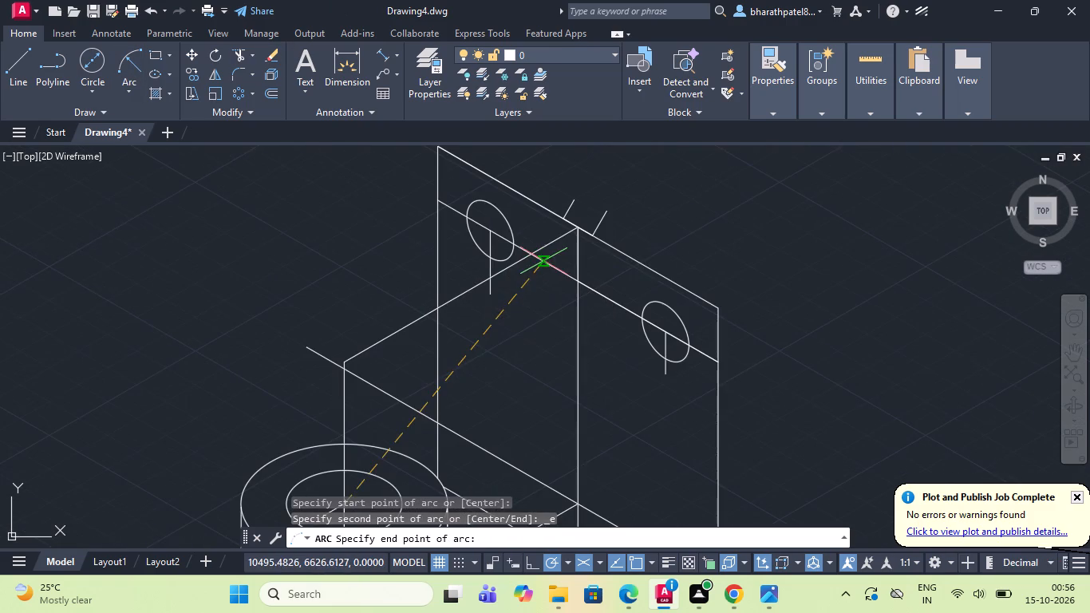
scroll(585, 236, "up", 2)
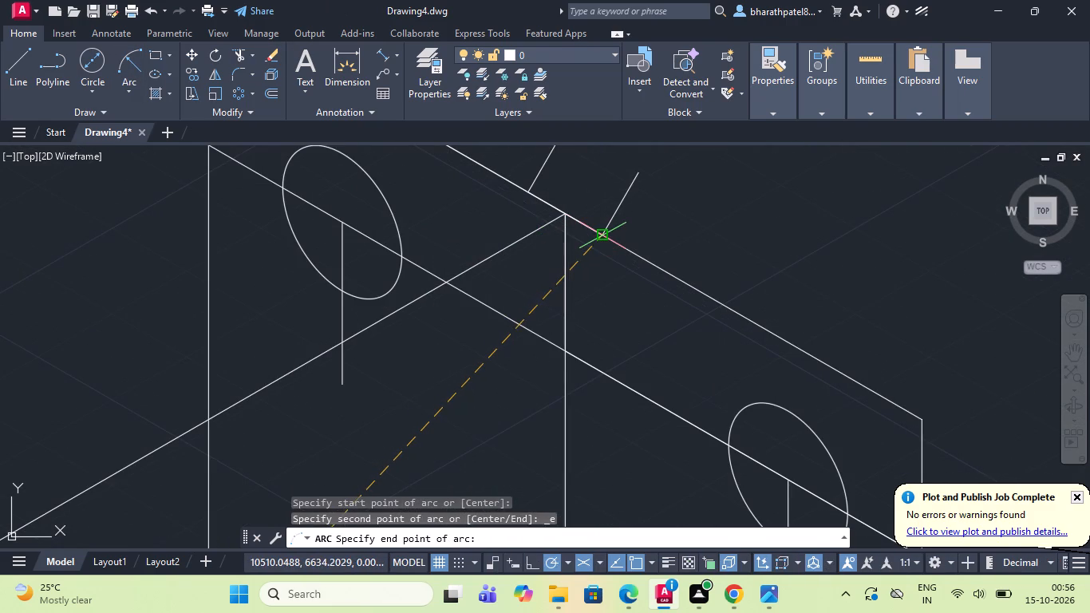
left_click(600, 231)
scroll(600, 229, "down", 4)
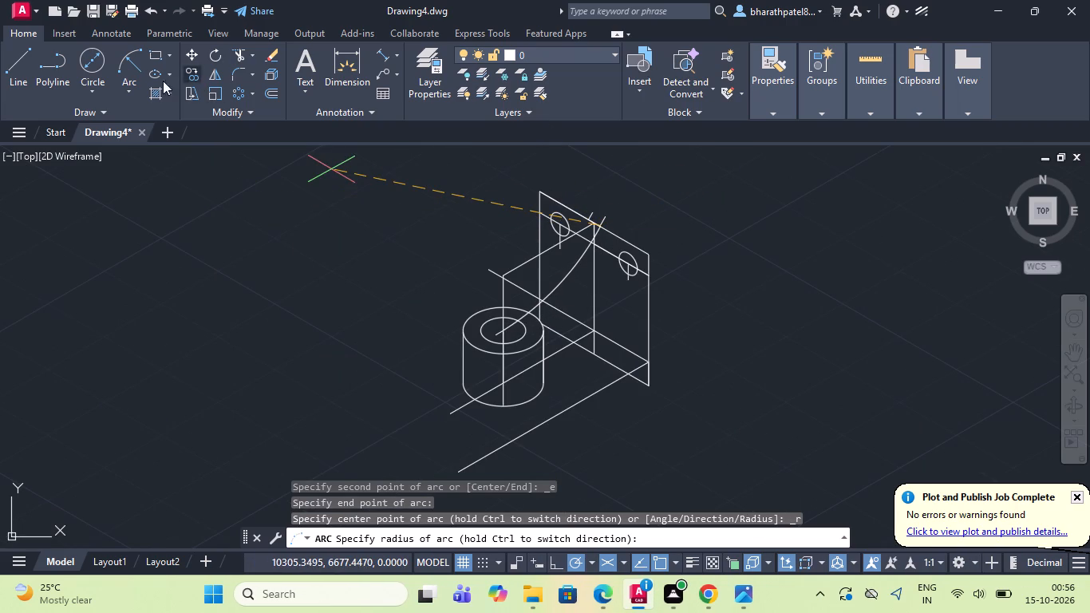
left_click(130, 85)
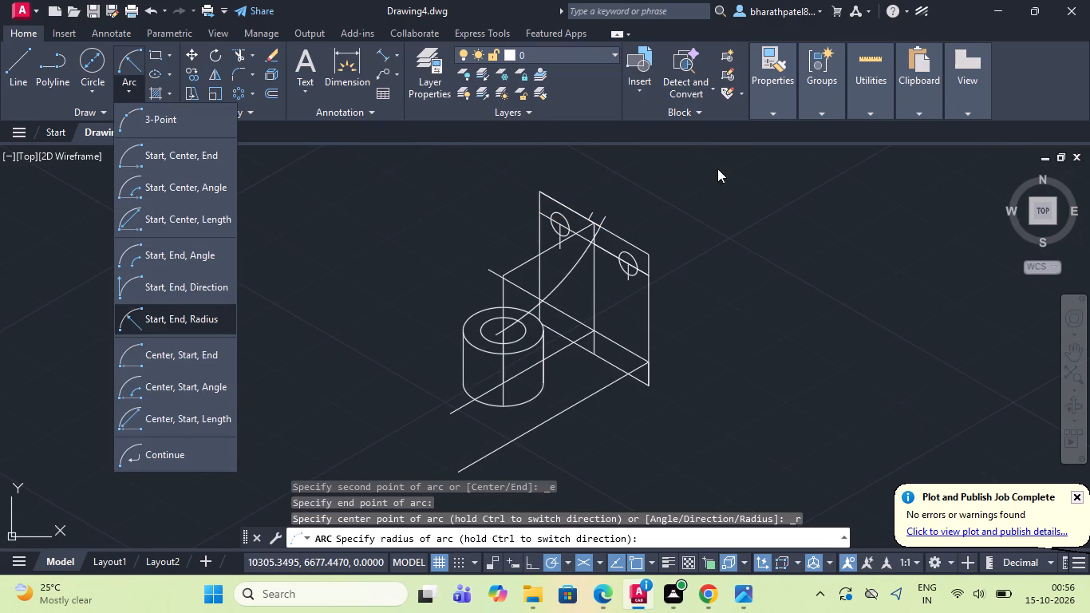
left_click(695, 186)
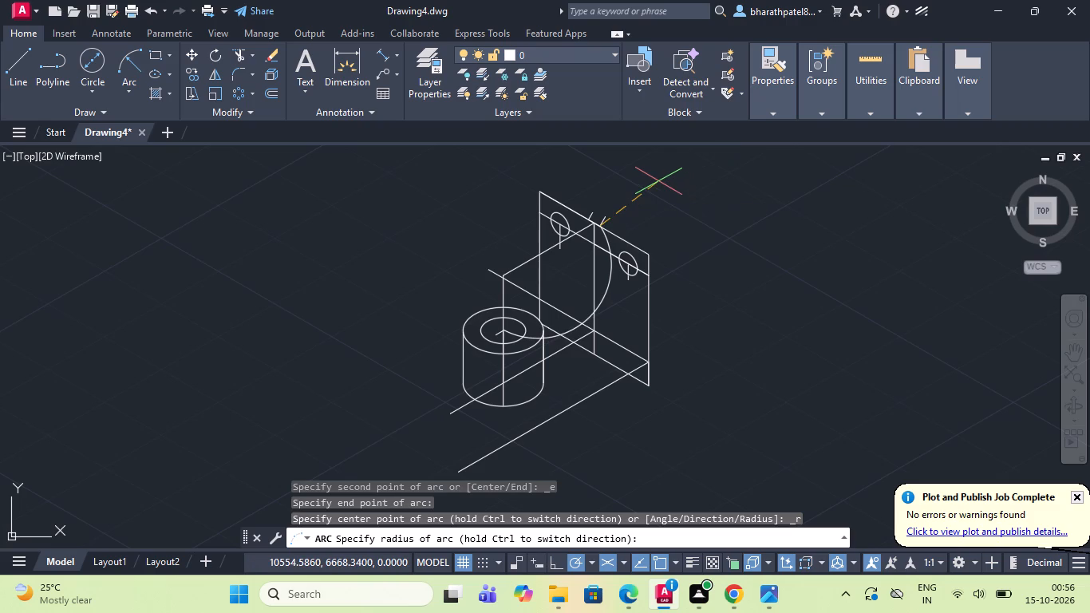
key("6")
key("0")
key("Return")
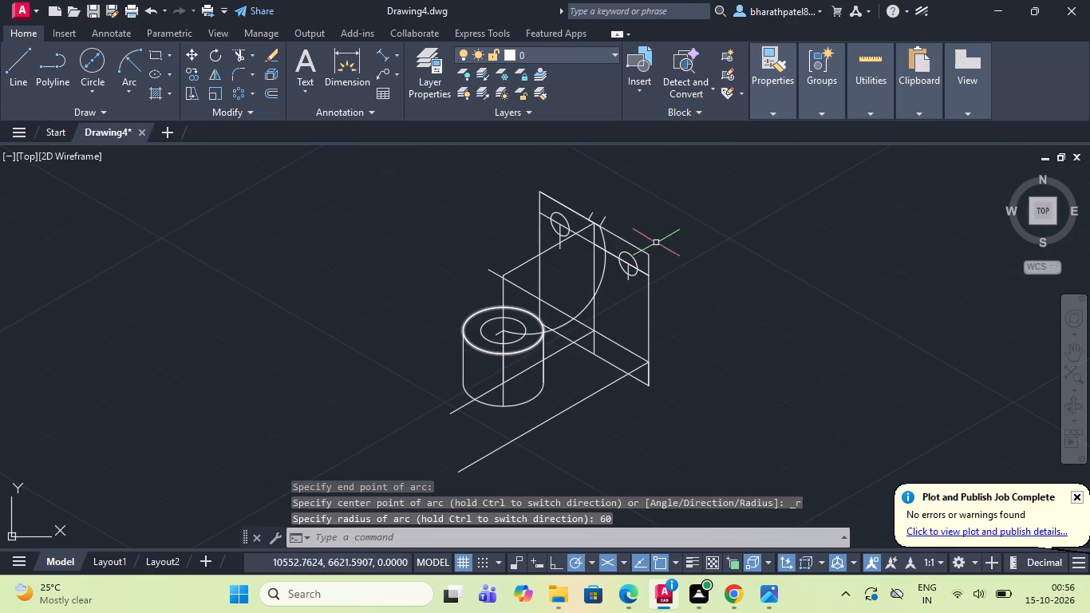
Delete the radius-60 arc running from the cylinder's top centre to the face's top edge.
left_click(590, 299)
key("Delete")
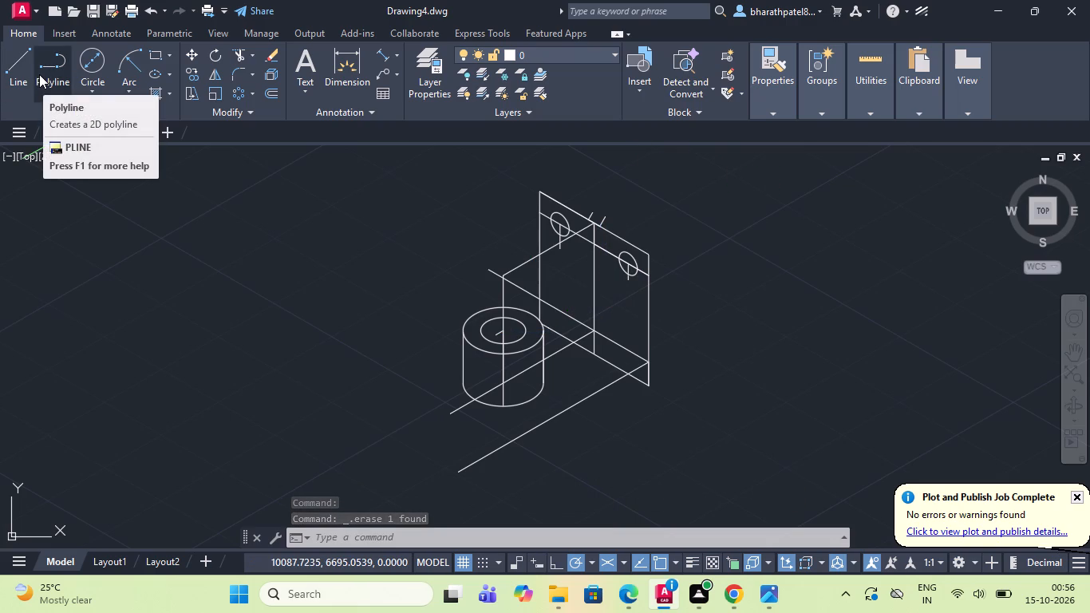
Draw a line from the cylinder's top centre toward the left-plane face, parallel to the base's long edges and past the outer isocircle.
left_click(10, 64)
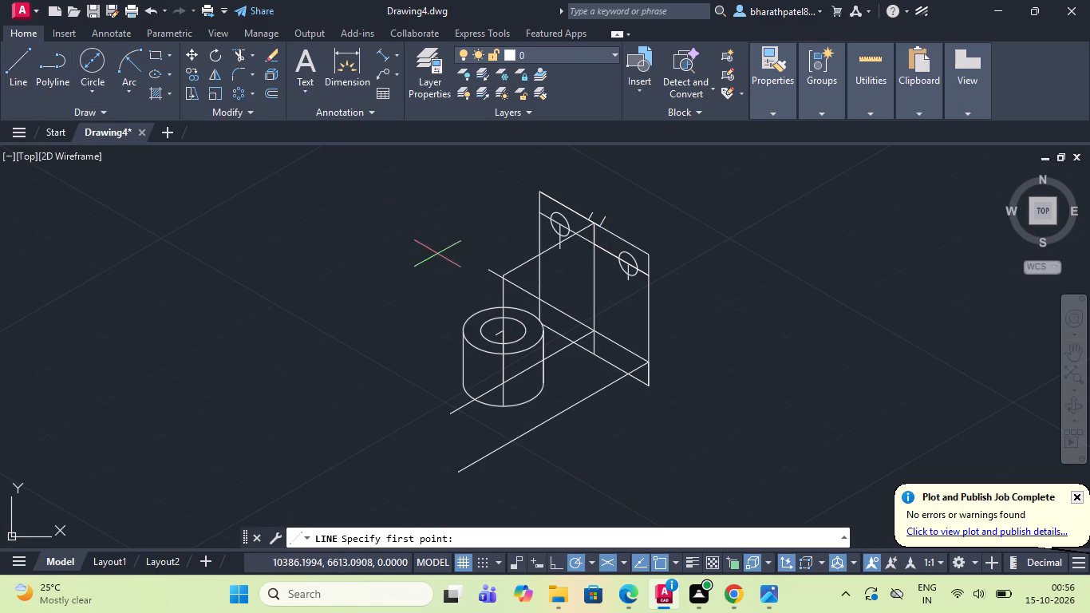
scroll(504, 325, "up", 3)
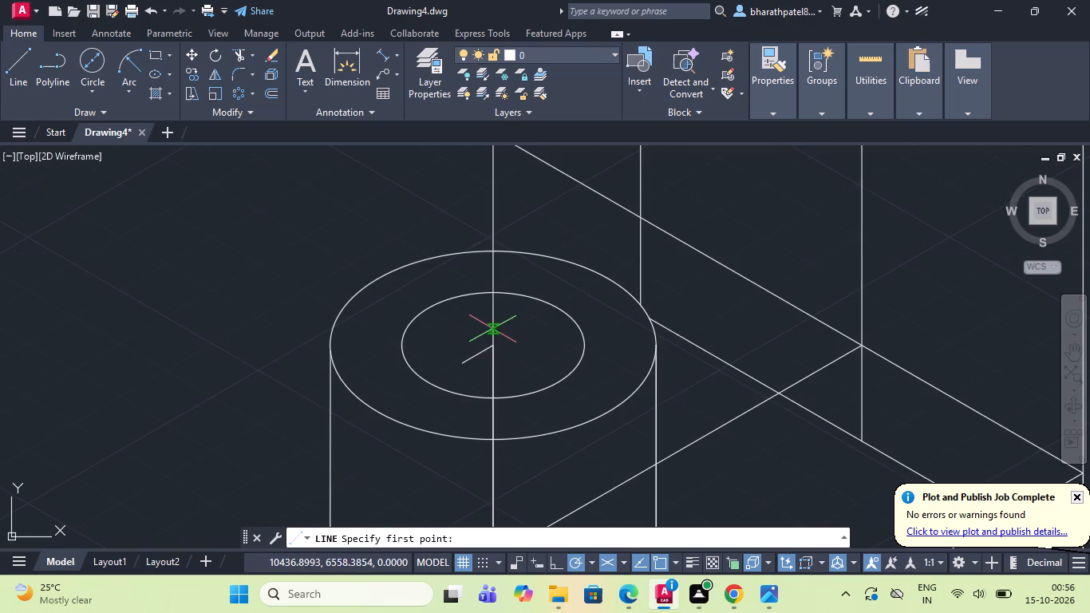
left_click(488, 346)
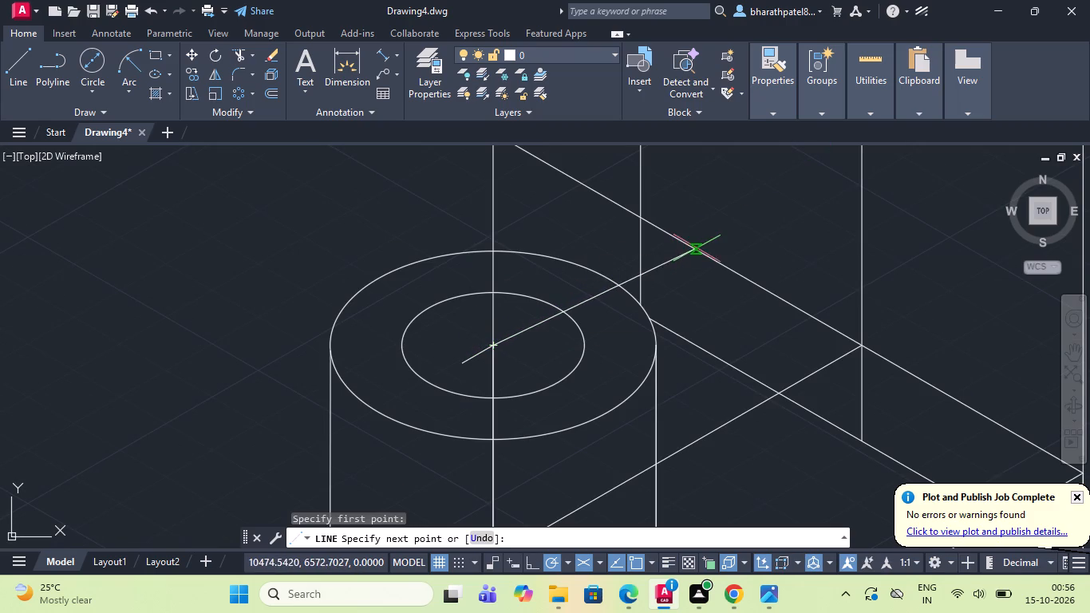
left_click(740, 199)
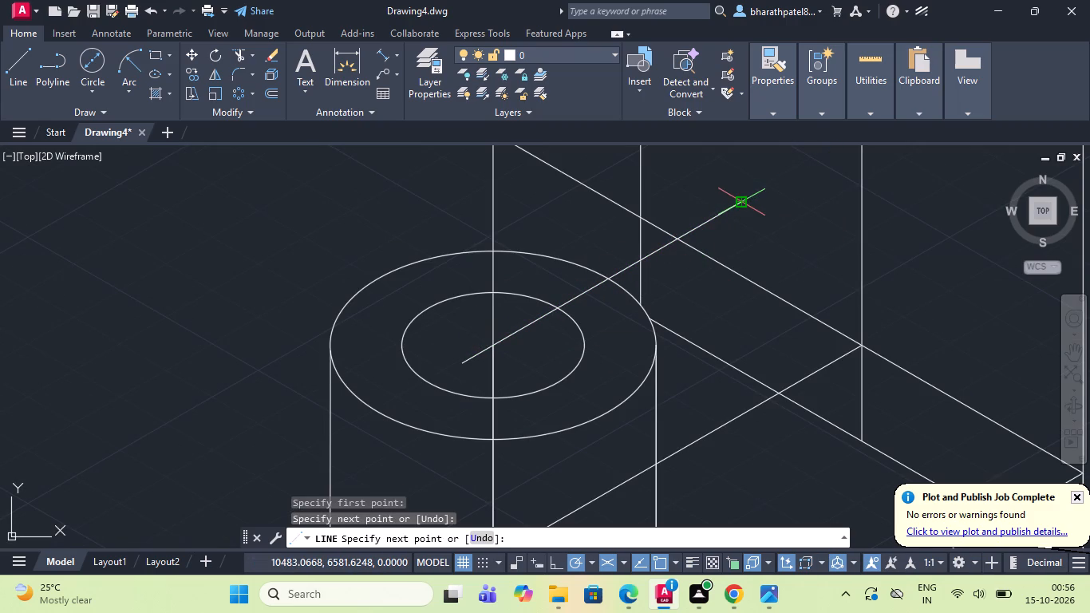
key("Escape")
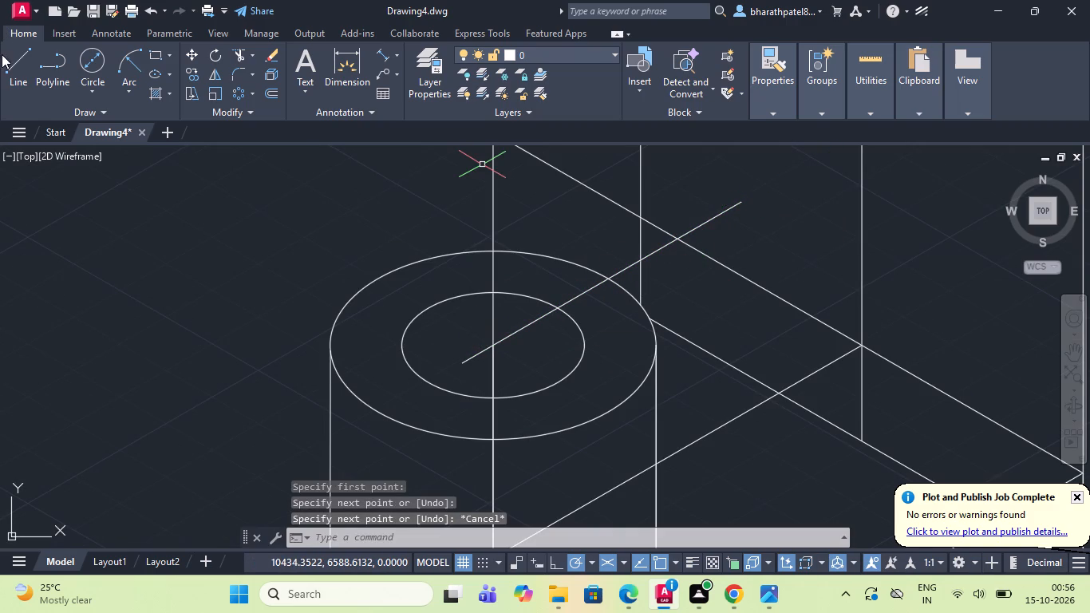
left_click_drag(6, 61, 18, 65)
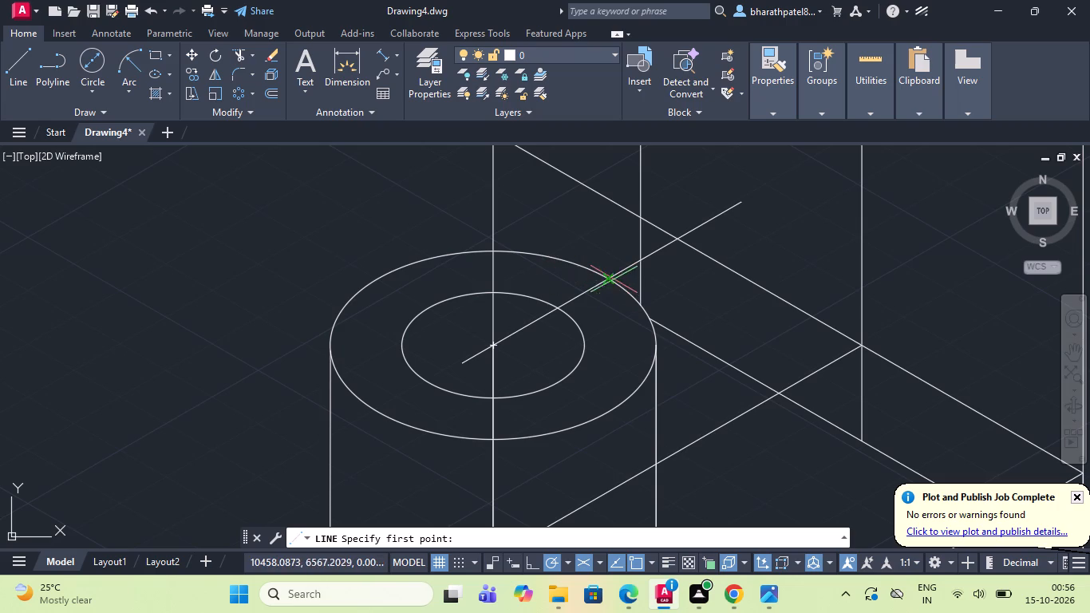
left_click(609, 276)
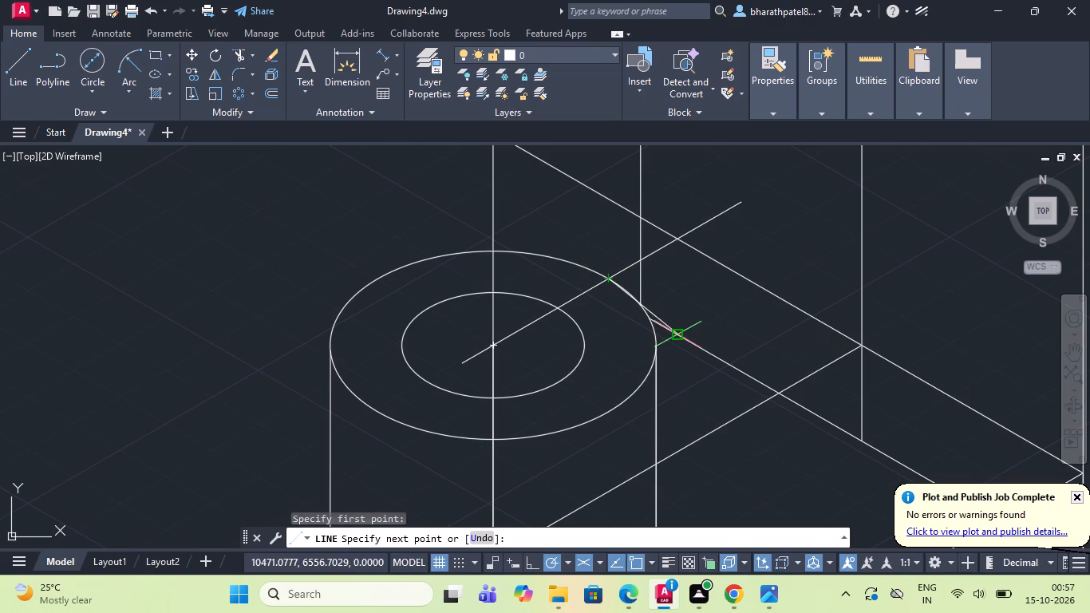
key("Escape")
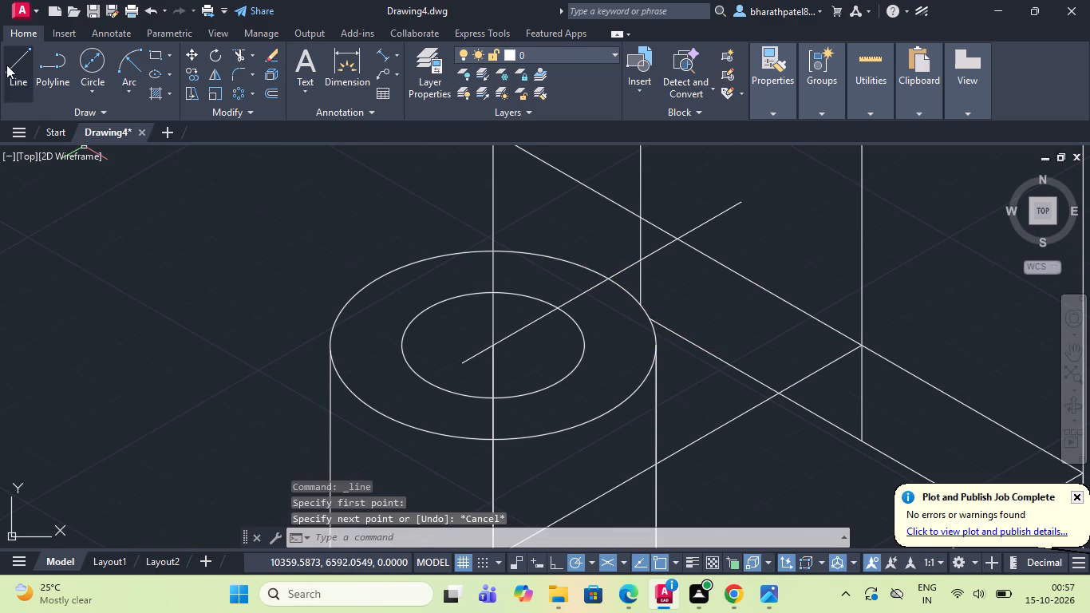
Draw connected lines from the cylinder's top centre: 5 long at 330°, continuing about 45 long at 30° past the outer isocircle.
left_click(7, 62)
left_click(492, 342)
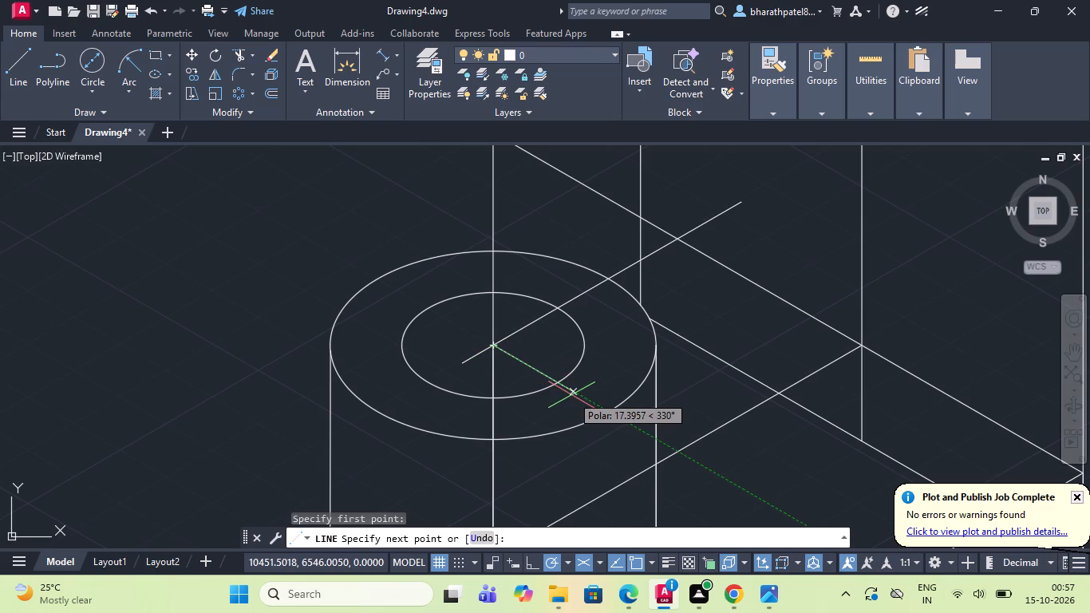
key("5")
key("Return")
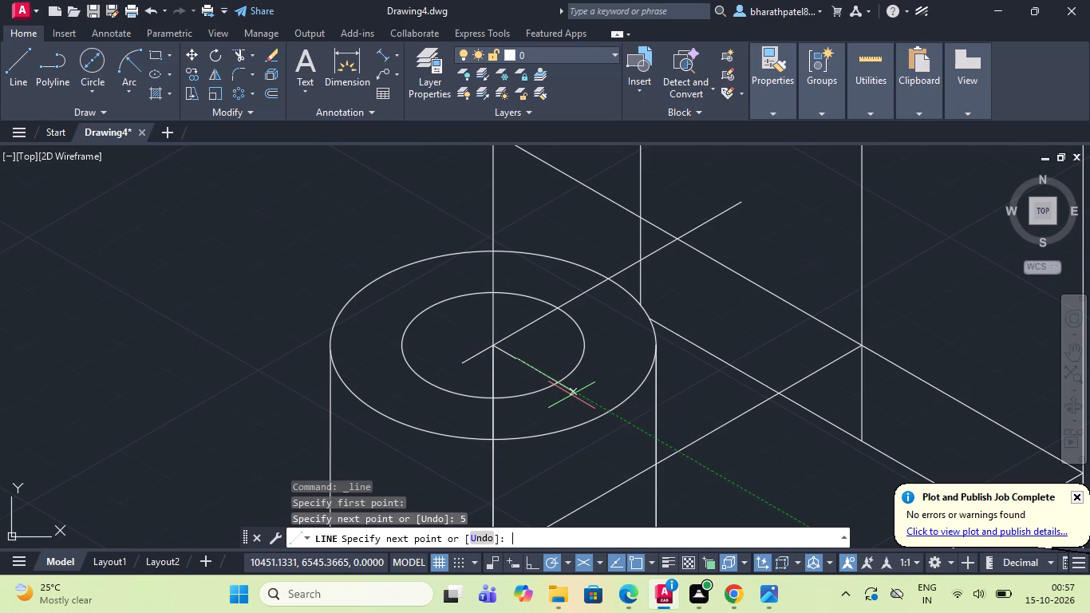
left_click(721, 238)
key("Escape")
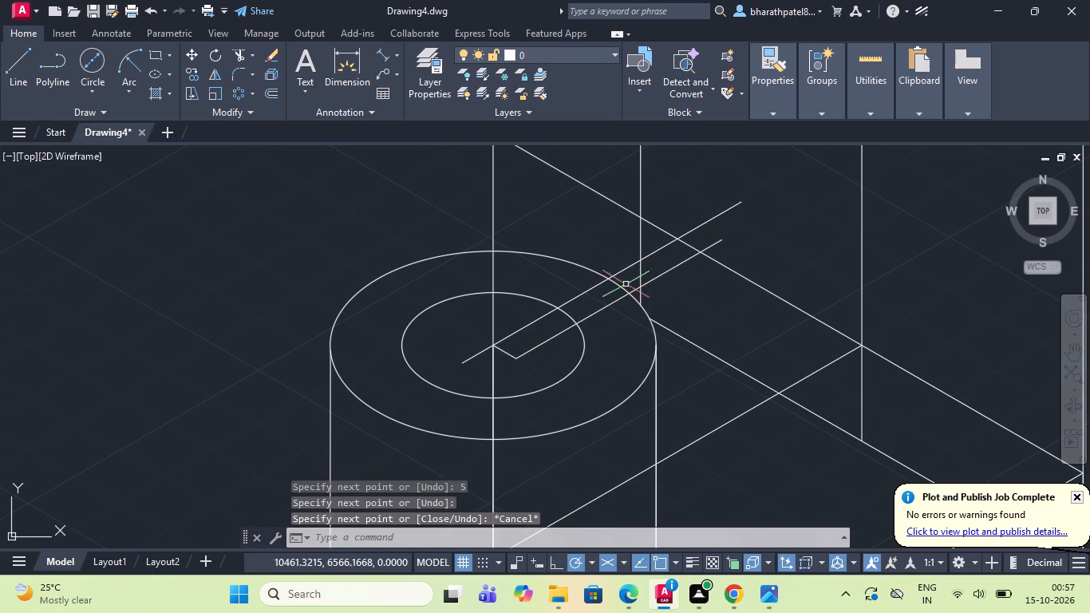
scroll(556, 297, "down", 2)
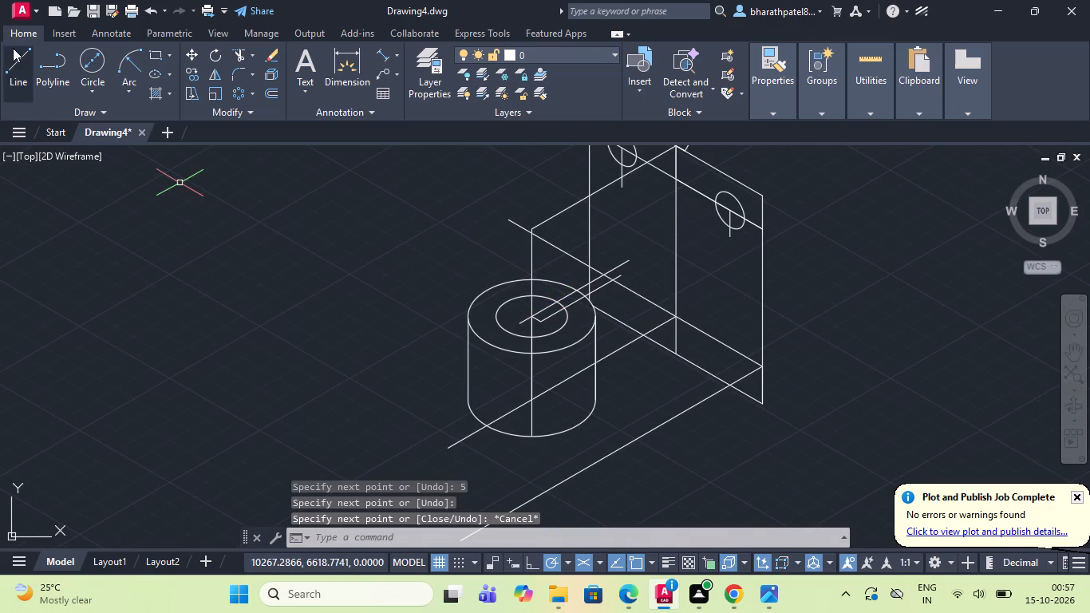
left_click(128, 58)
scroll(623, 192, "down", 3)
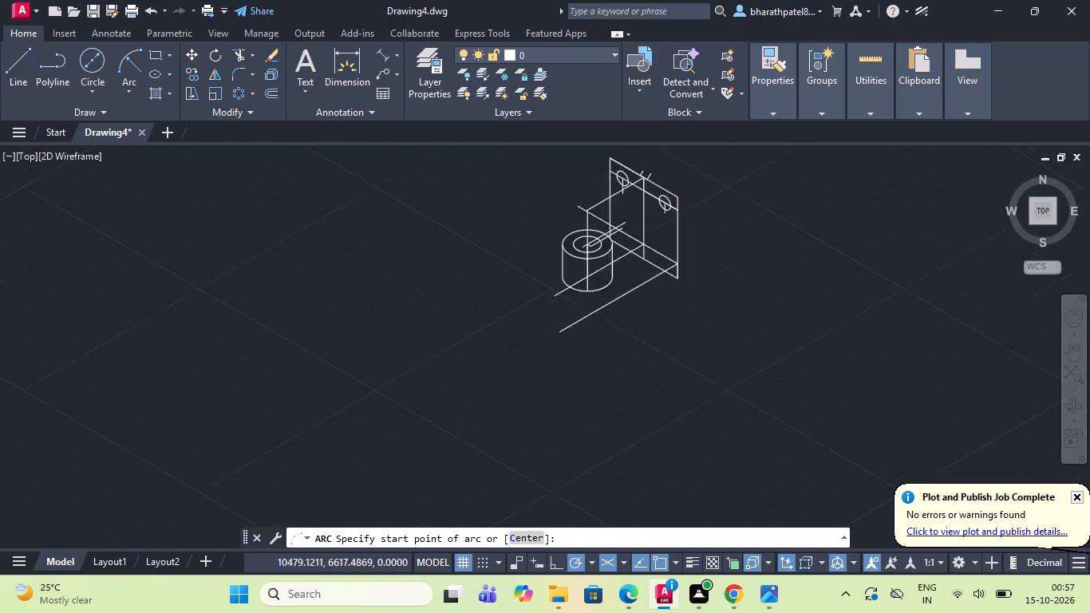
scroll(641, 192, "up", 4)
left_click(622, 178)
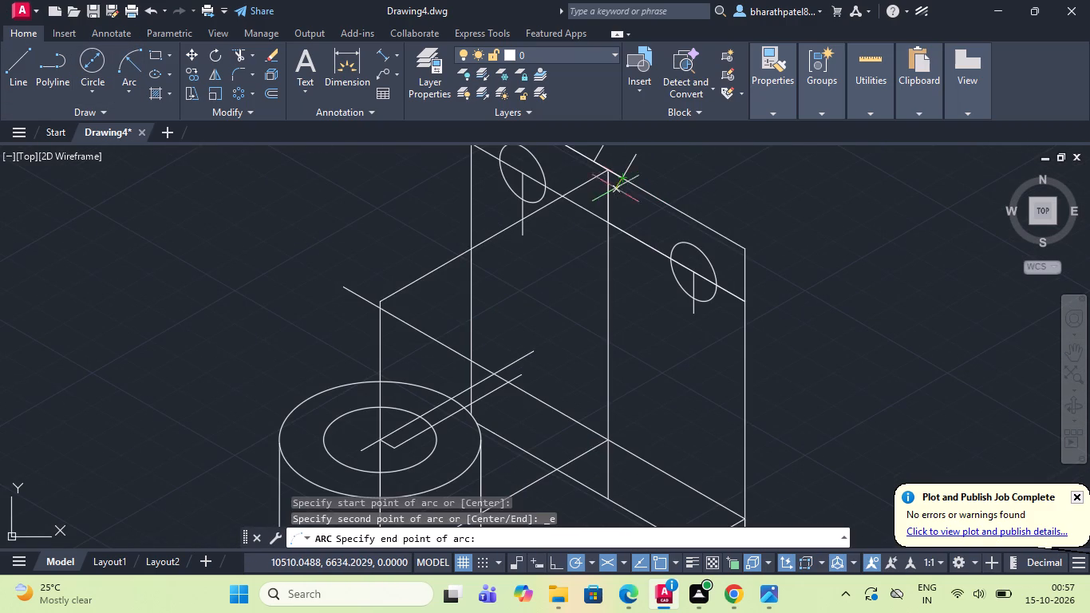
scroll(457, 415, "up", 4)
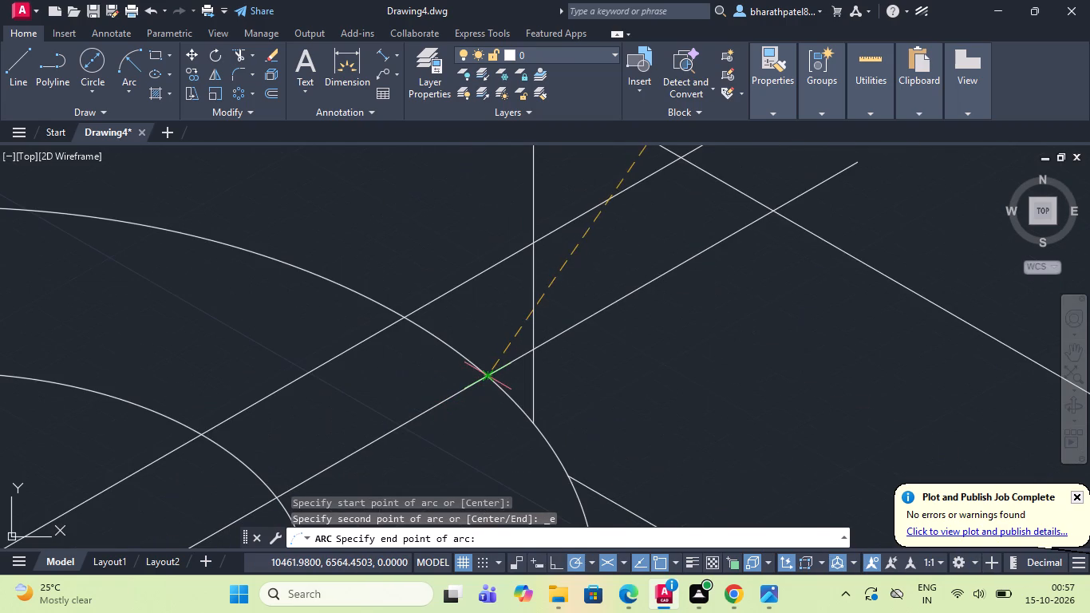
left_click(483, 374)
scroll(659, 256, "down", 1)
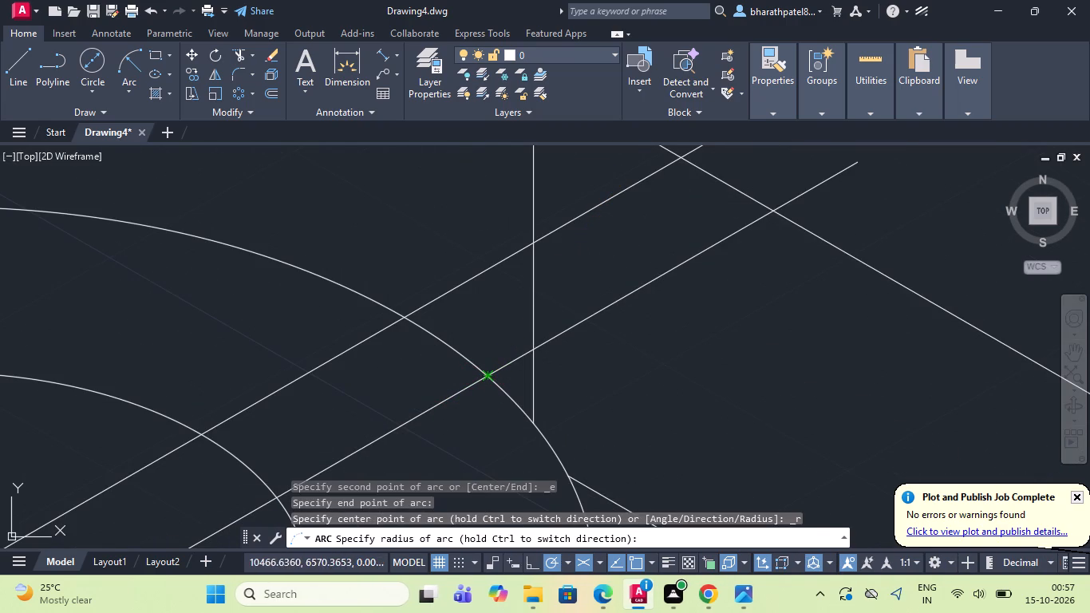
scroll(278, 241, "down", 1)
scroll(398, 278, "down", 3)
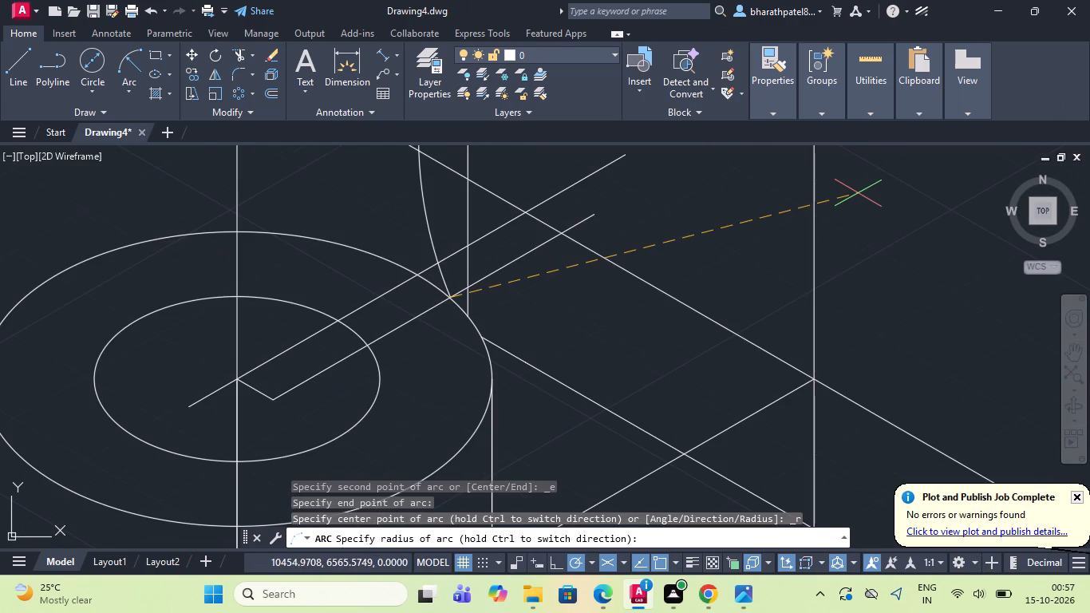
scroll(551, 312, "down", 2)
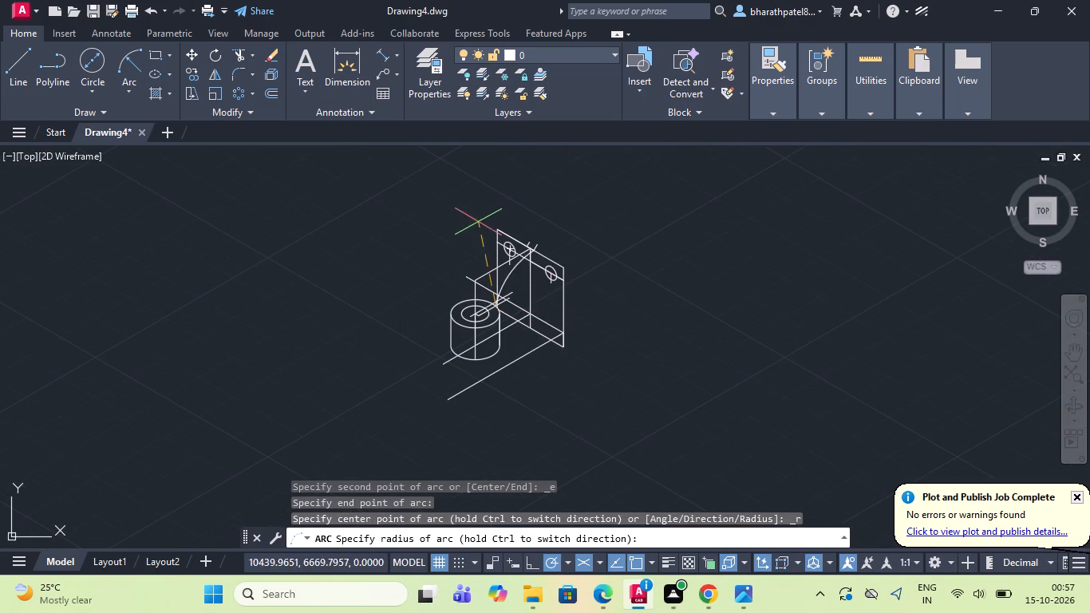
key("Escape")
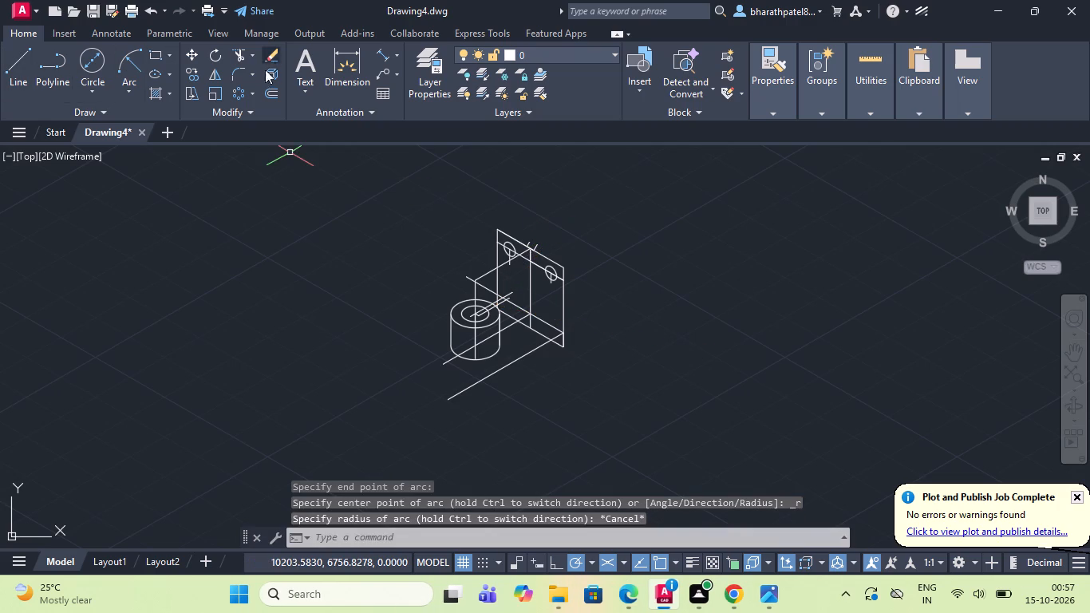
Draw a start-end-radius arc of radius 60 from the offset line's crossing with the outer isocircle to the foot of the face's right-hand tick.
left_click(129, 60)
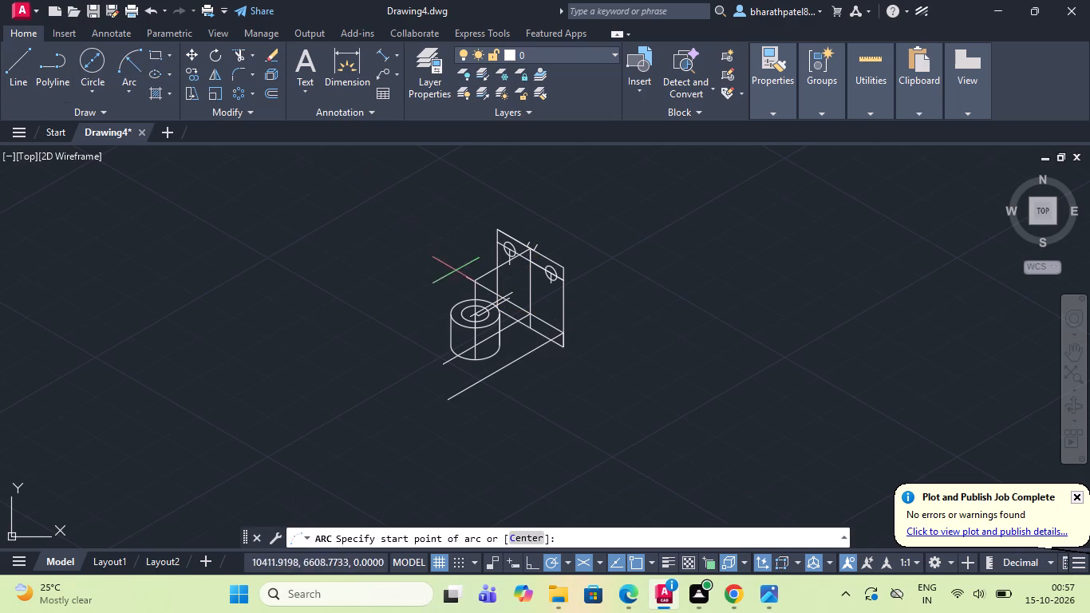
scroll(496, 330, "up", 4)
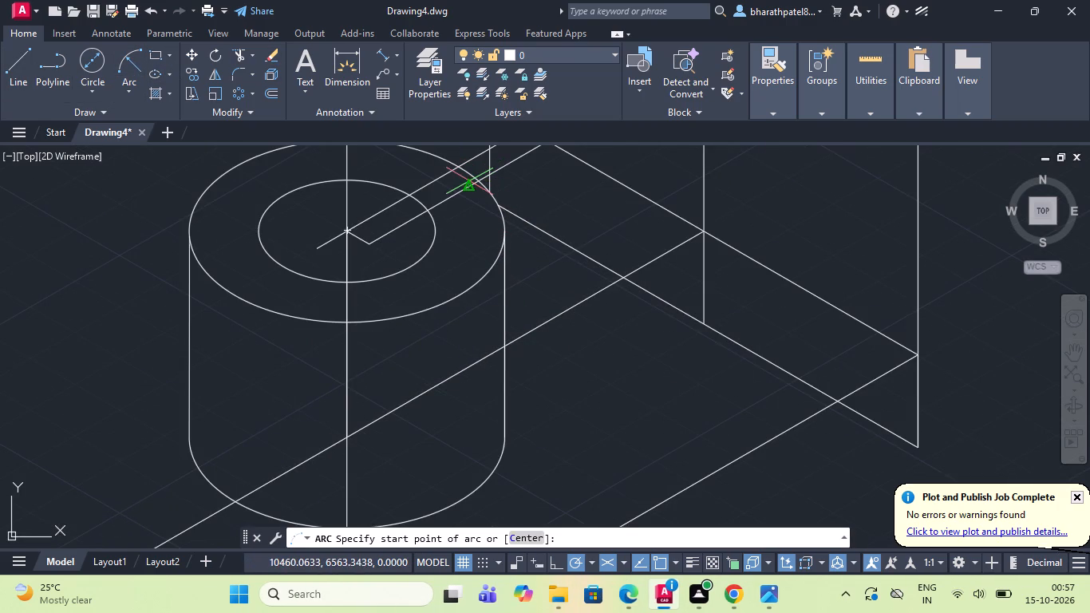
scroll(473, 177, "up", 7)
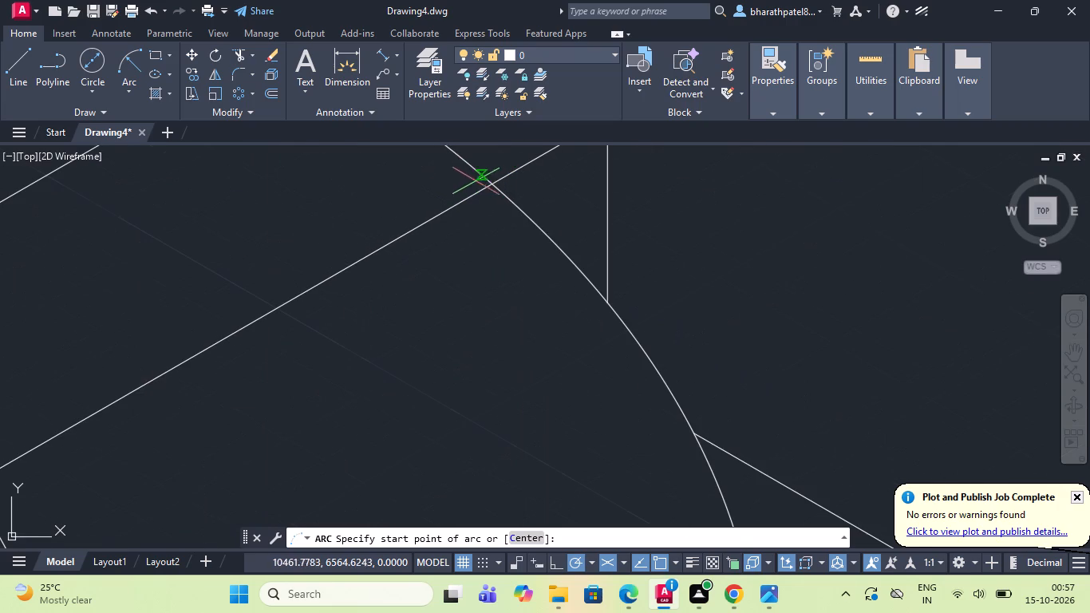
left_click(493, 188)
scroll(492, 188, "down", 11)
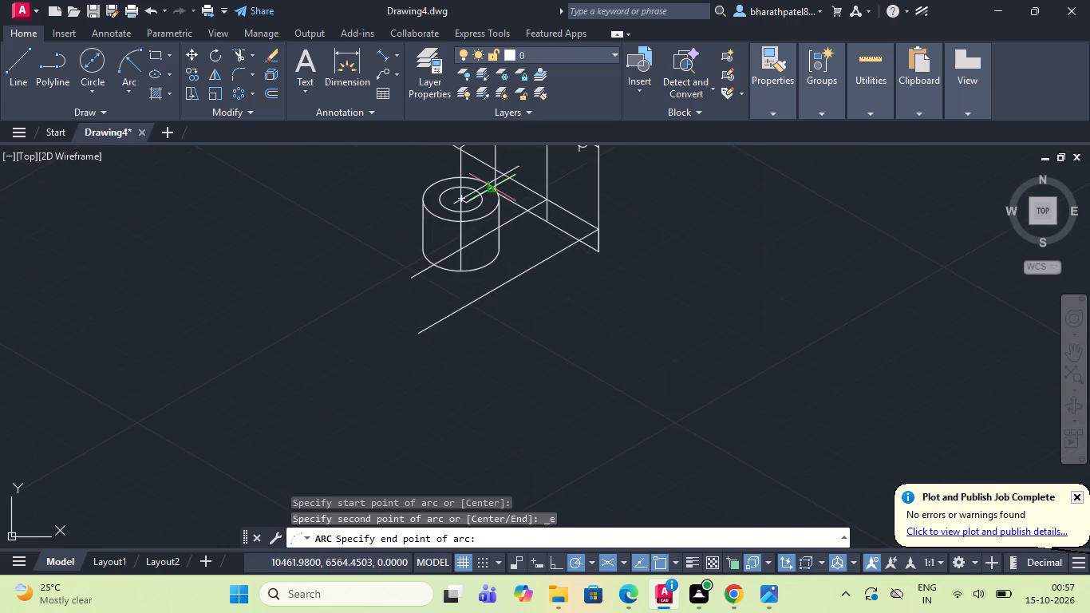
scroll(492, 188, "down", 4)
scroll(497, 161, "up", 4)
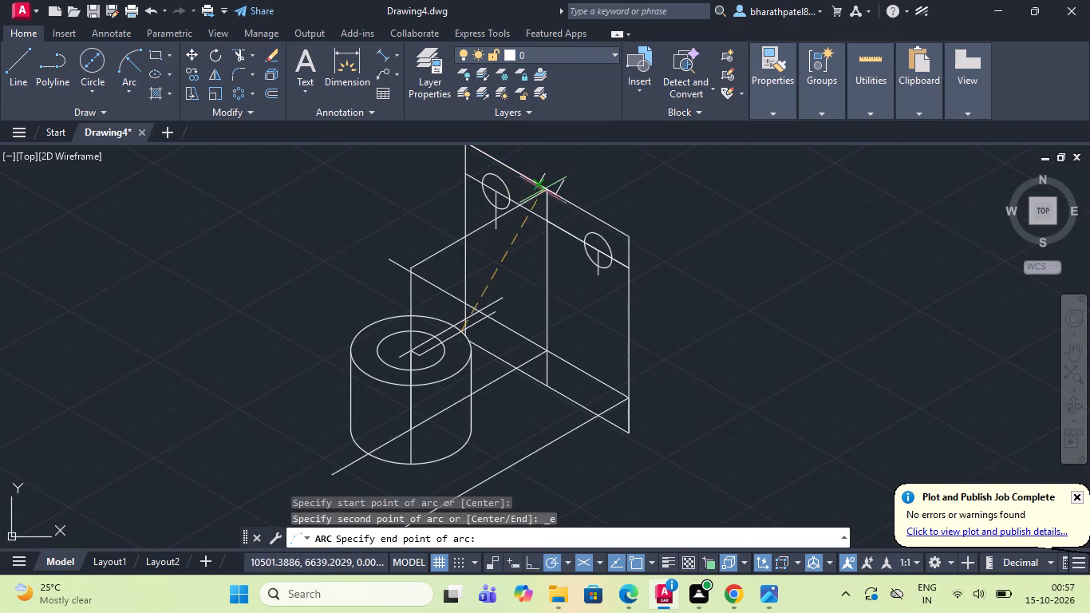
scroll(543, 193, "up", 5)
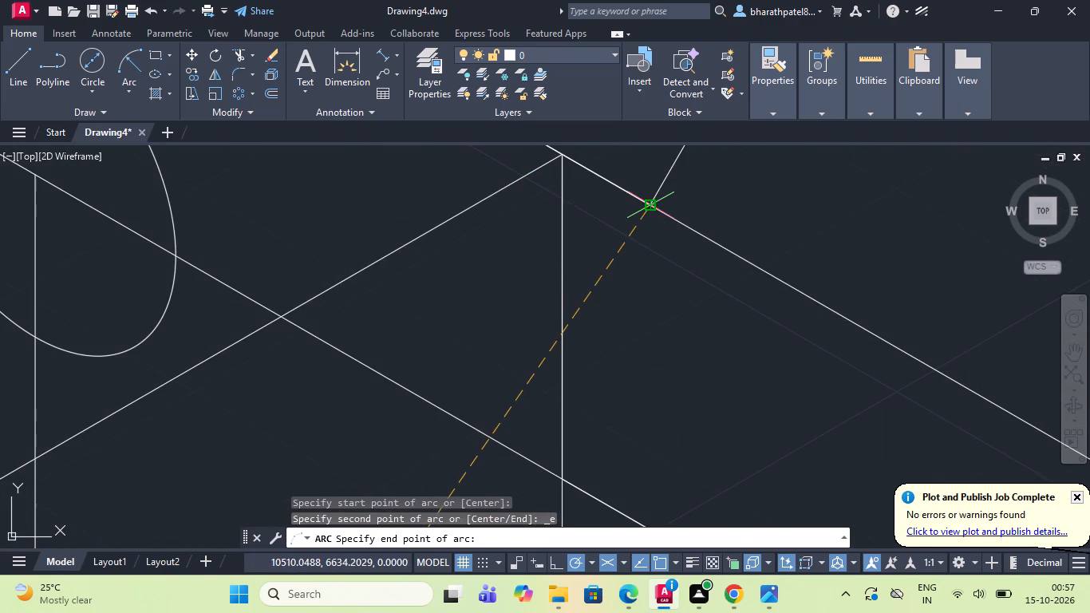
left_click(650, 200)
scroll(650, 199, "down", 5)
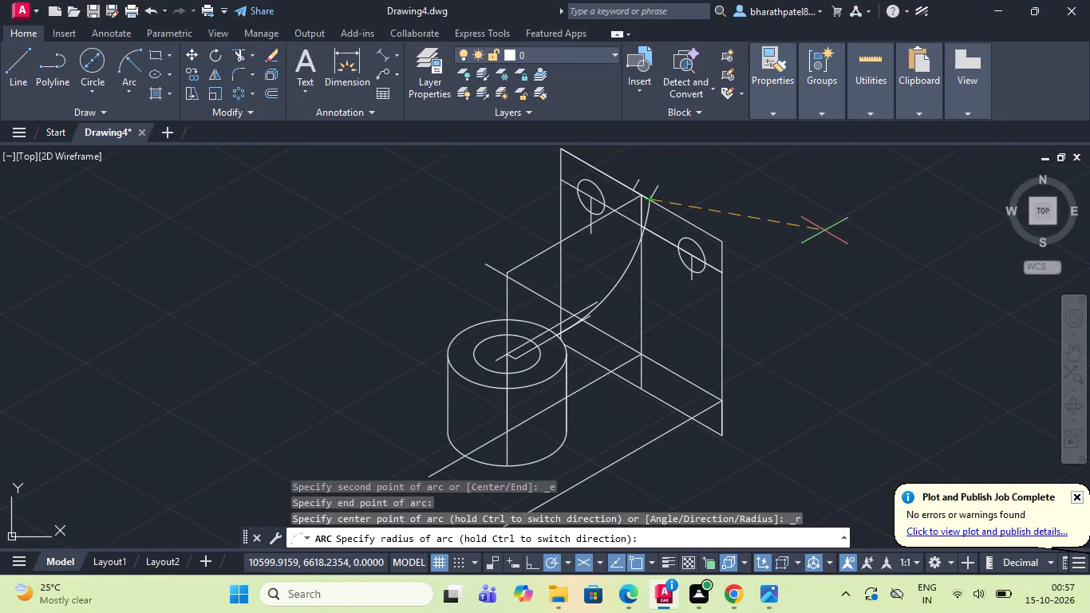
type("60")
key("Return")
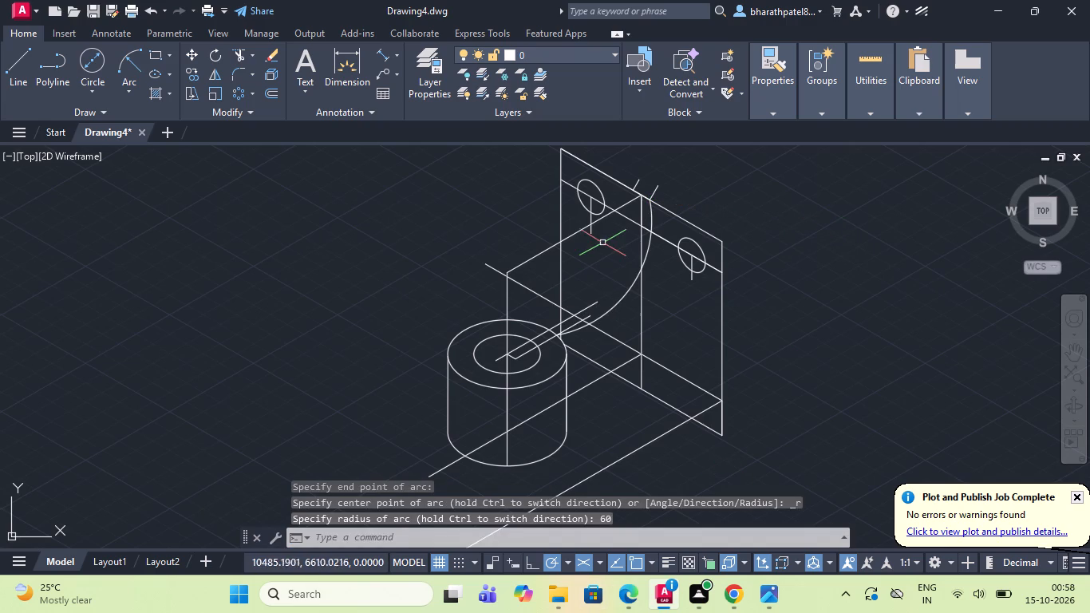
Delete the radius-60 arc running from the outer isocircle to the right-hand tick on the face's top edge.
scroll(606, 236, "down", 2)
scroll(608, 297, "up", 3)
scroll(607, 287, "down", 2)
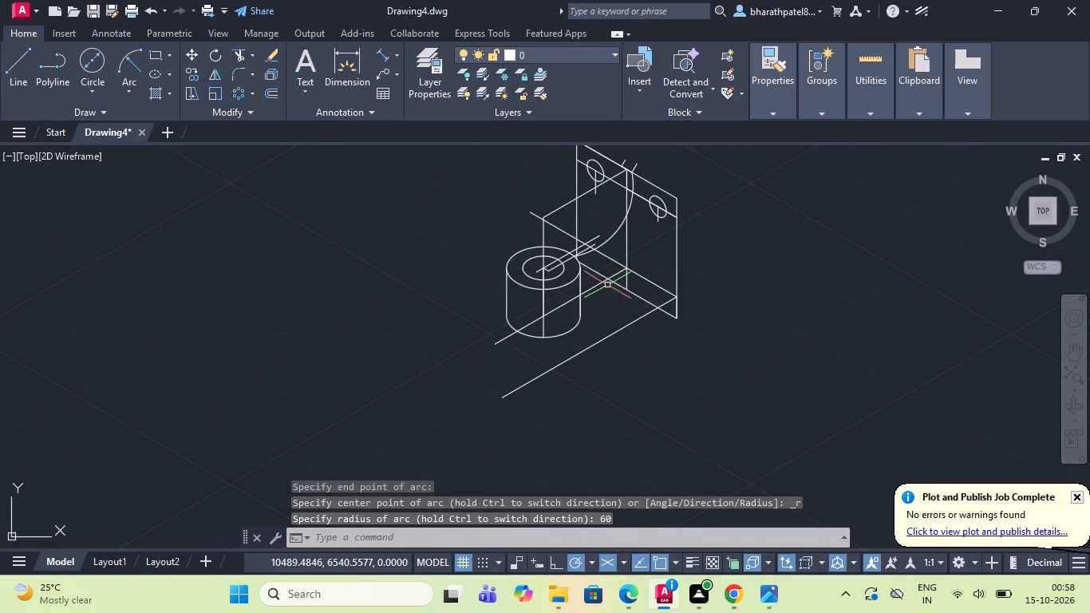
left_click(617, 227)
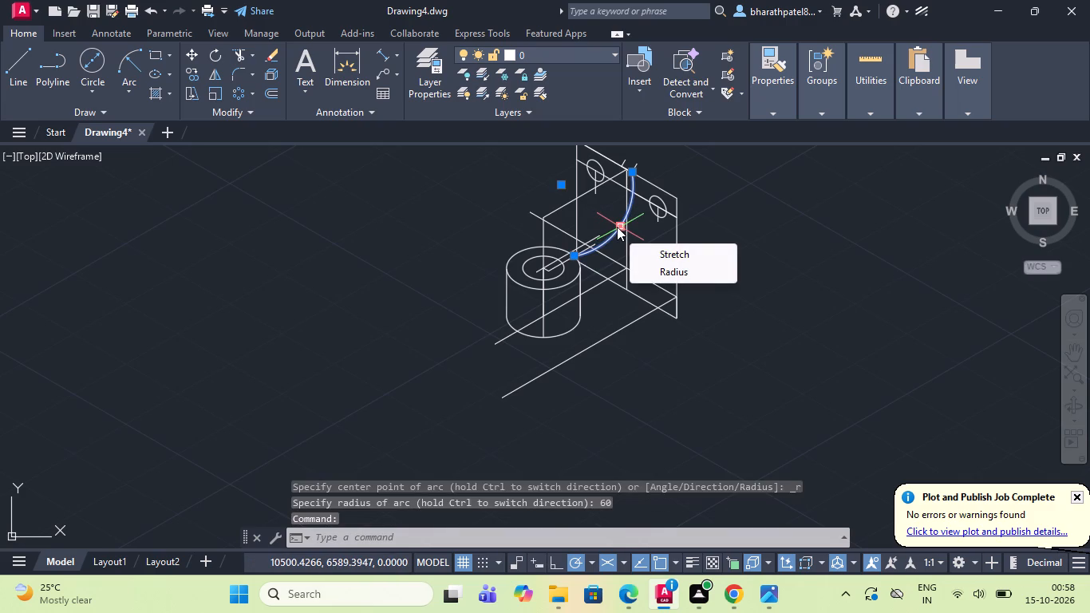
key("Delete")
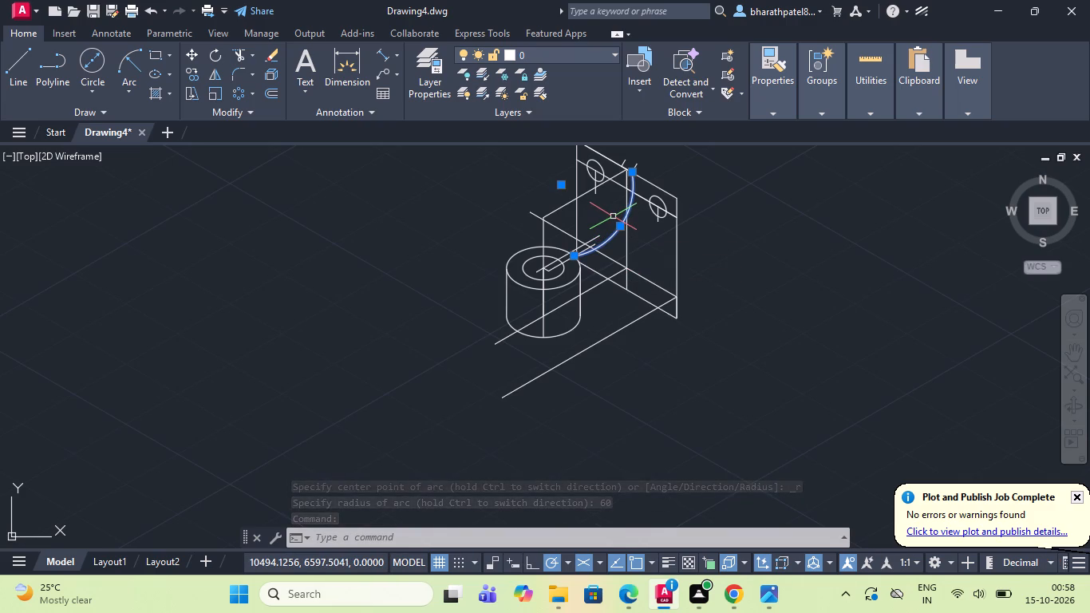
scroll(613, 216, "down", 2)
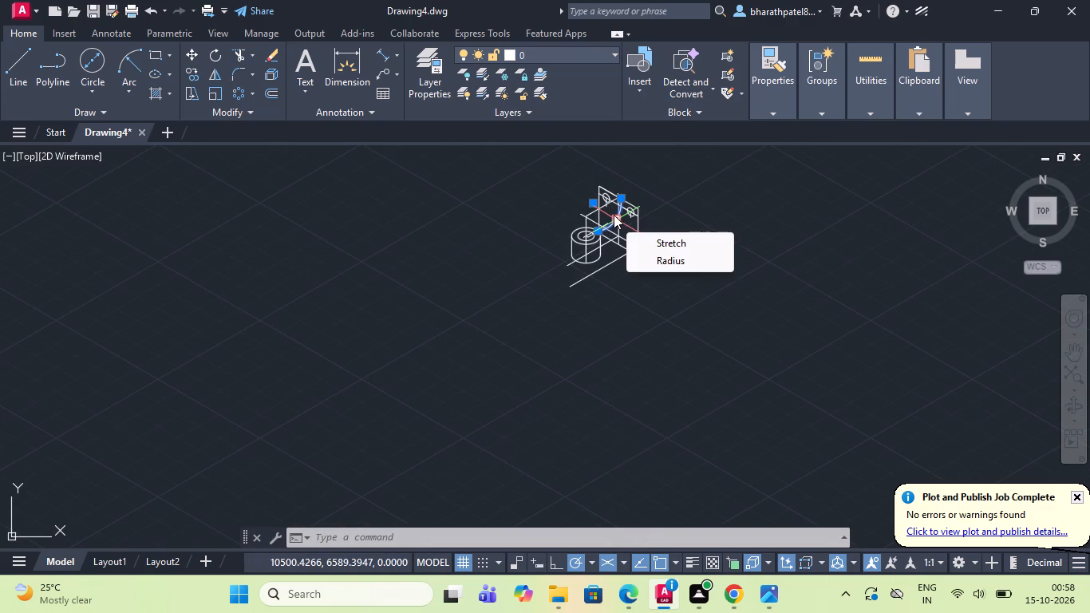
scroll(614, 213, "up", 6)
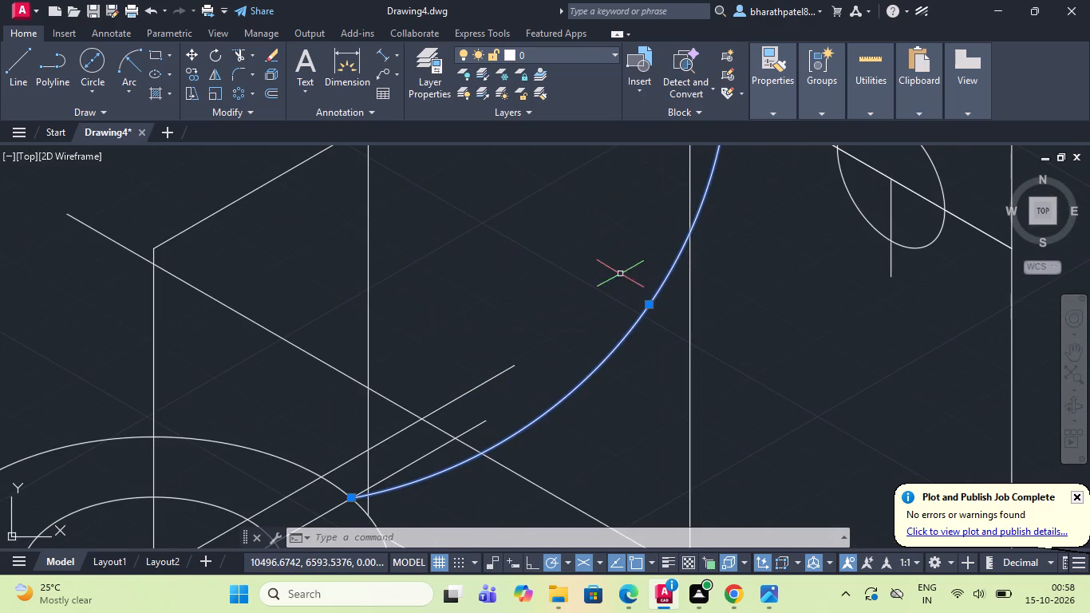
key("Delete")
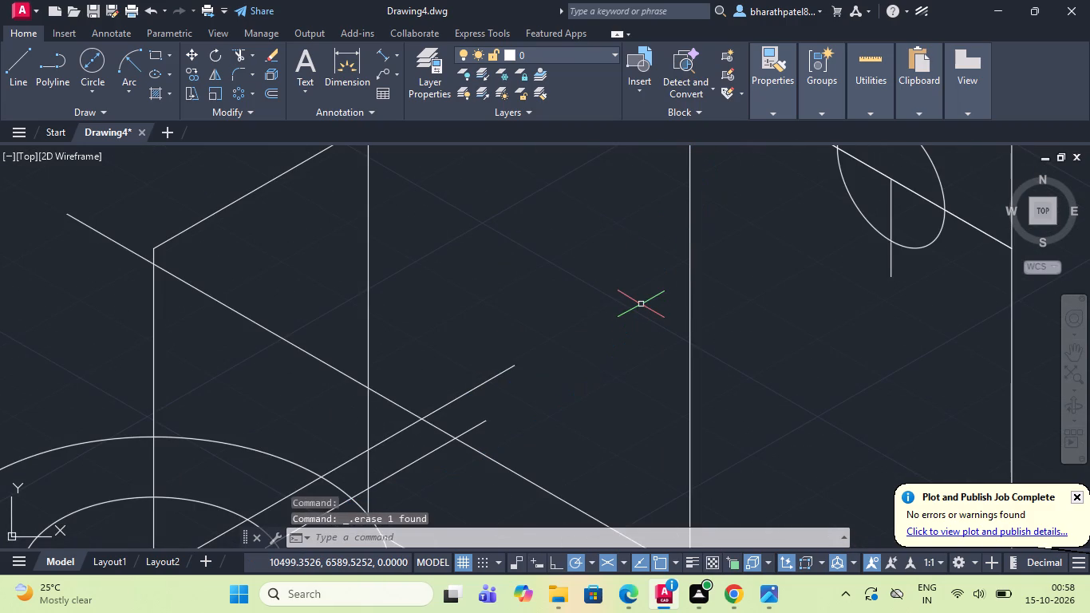
Trim the offset line's portion beyond the cylinder's outer top isocircle so it ends on that isocircle.
scroll(515, 307, "down", 3)
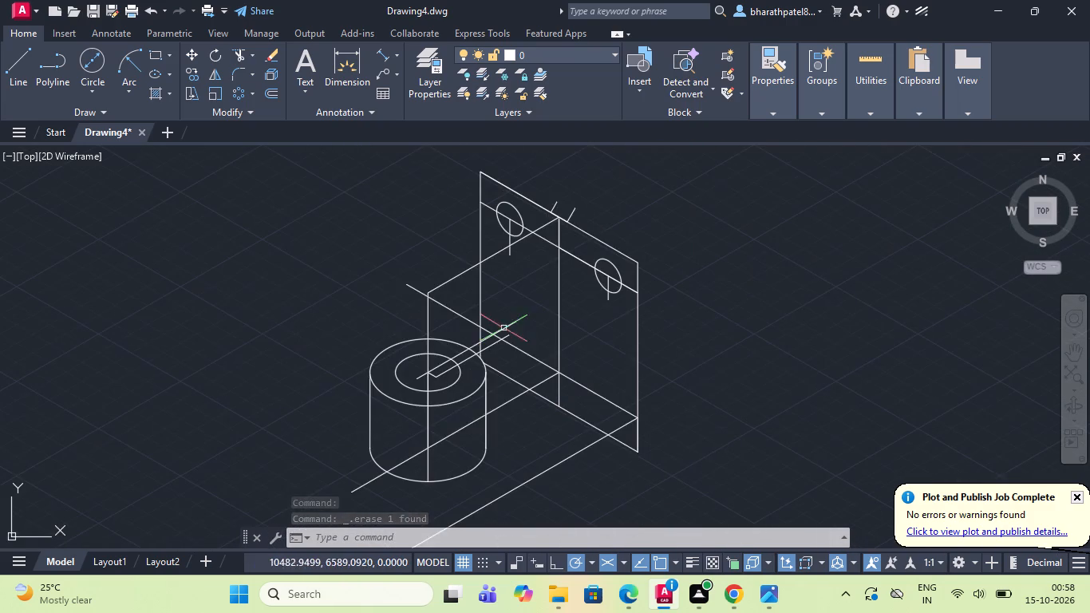
scroll(460, 413, "up", 3)
scroll(461, 398, "down", 1)
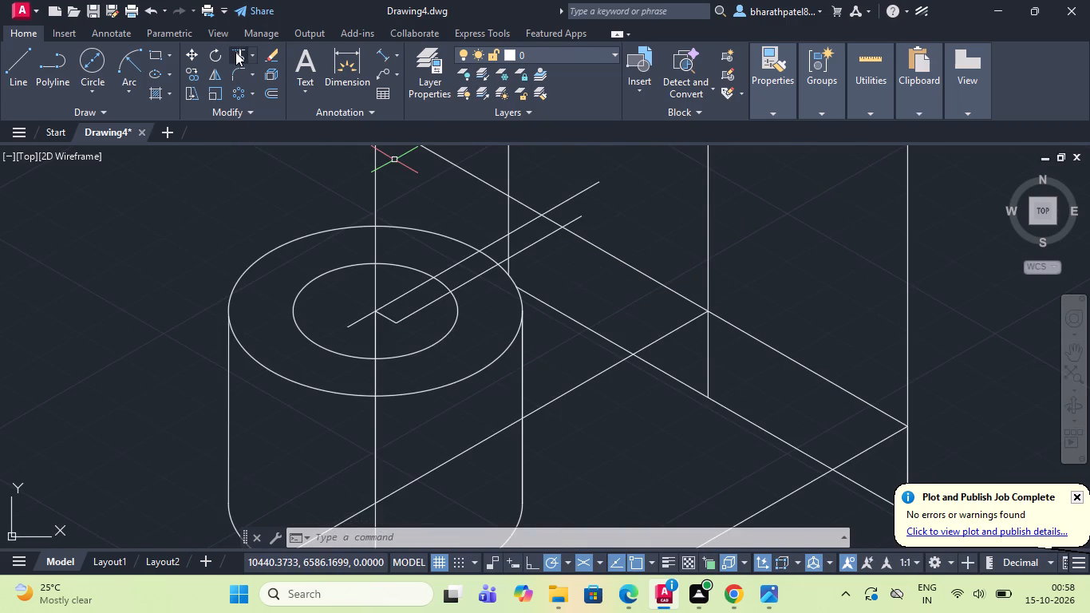
left_click_drag(235, 48, 239, 65)
scroll(507, 258, "up", 3)
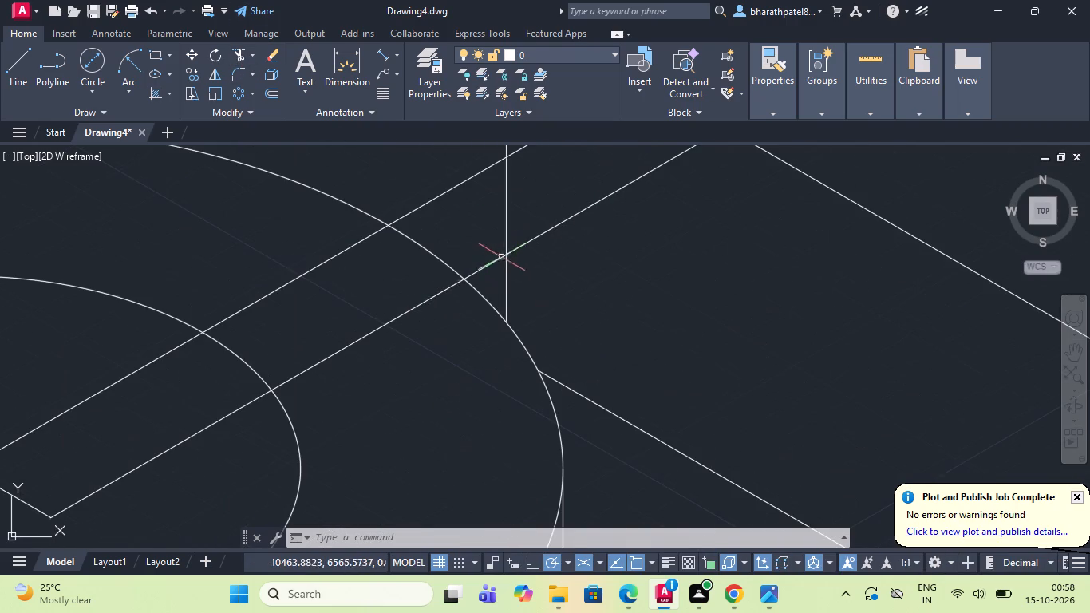
left_click(234, 58)
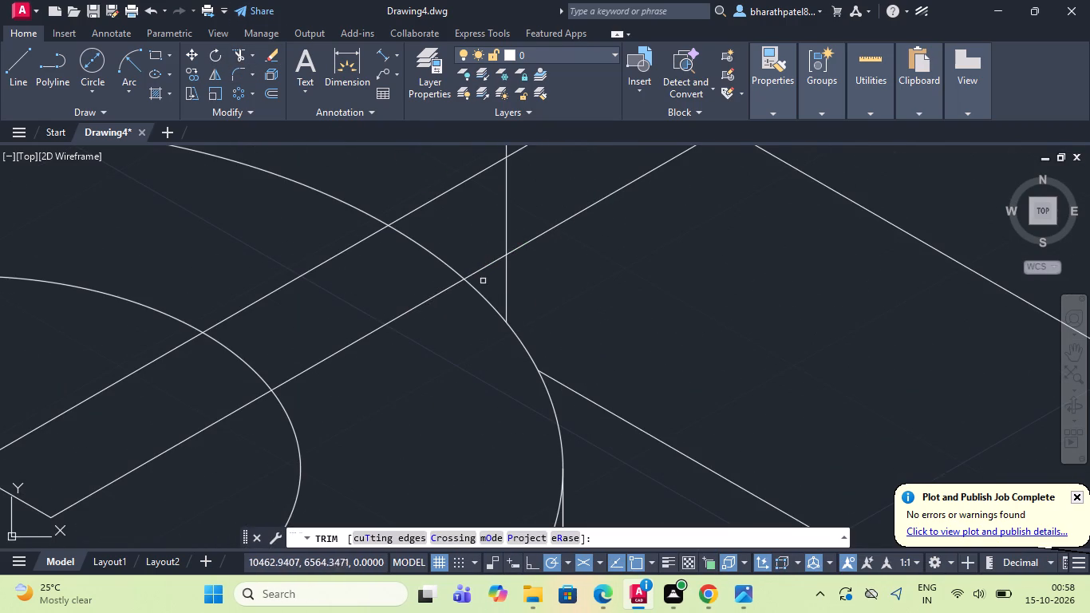
left_click(481, 271)
left_click(583, 211)
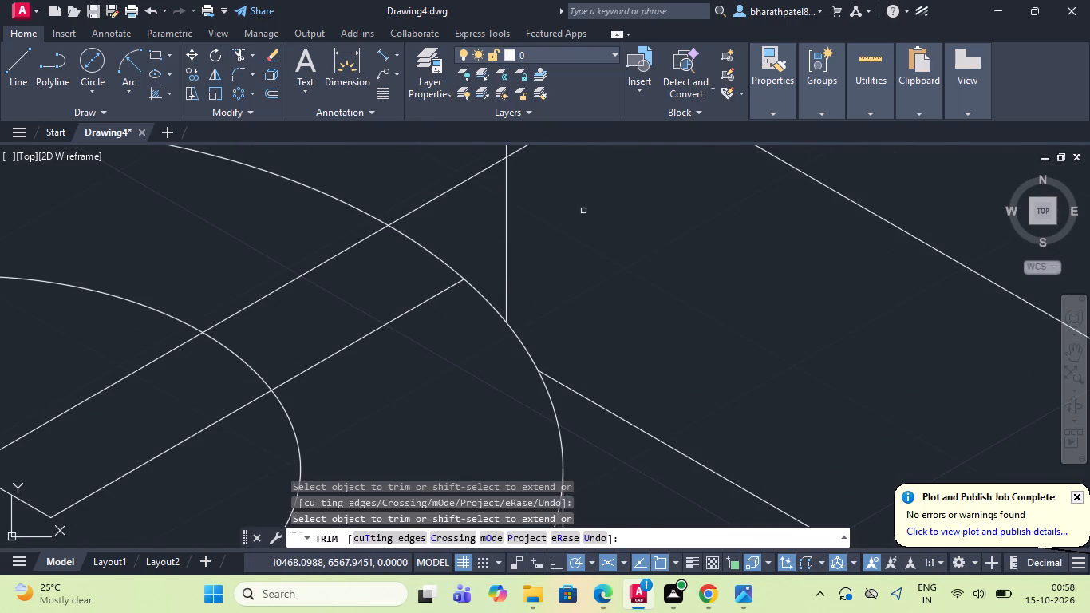
scroll(579, 228, "down", 4)
left_click(607, 214)
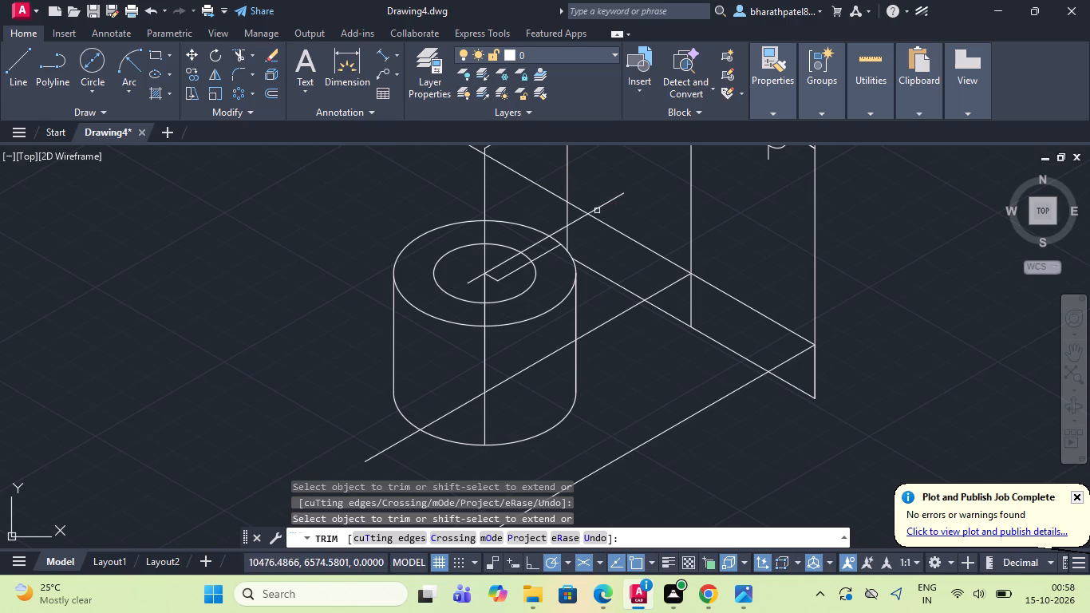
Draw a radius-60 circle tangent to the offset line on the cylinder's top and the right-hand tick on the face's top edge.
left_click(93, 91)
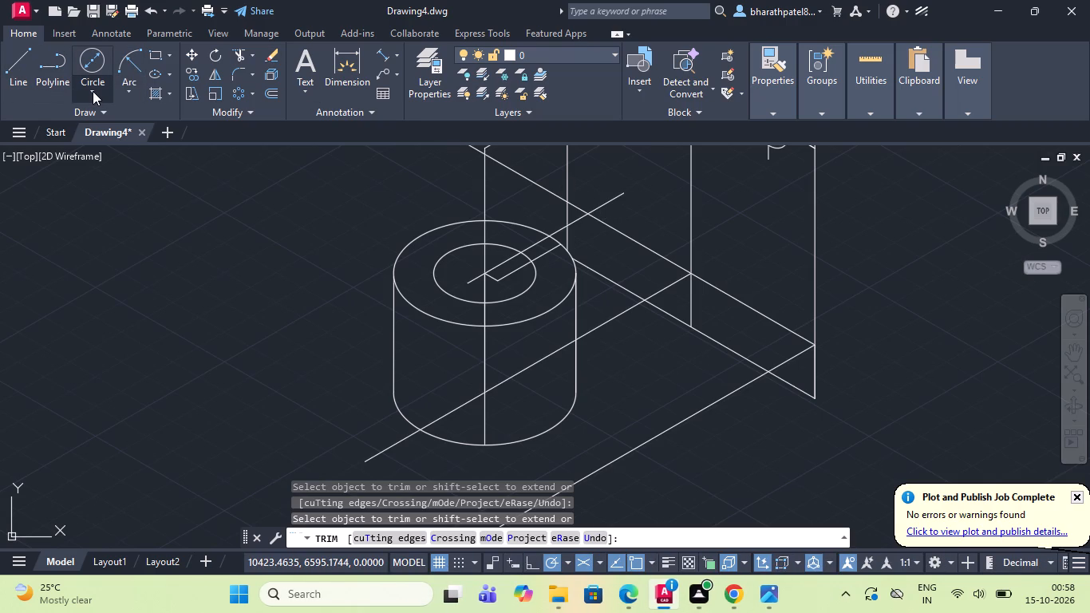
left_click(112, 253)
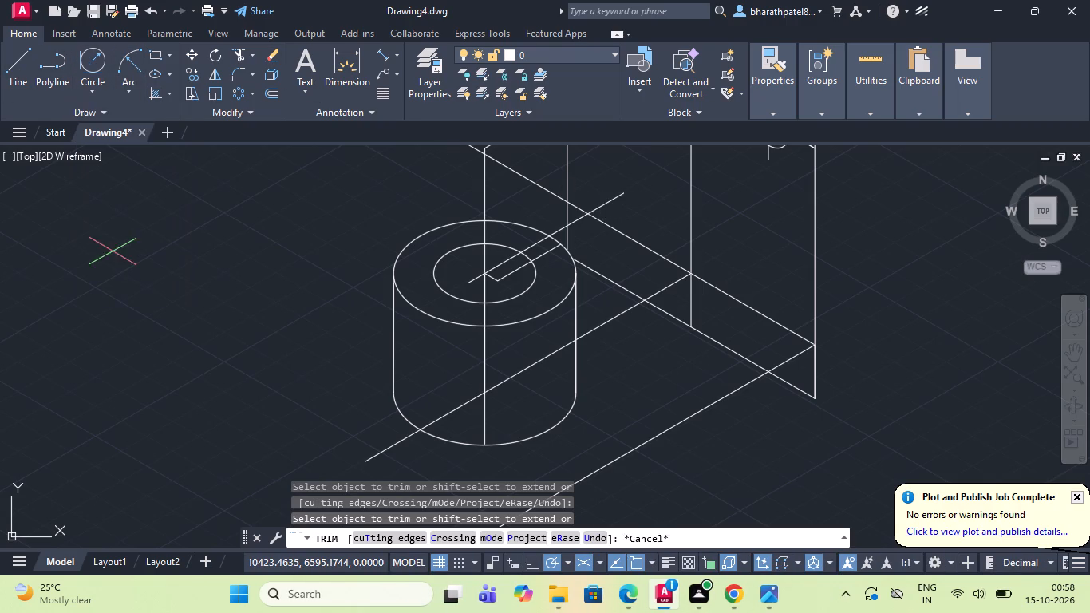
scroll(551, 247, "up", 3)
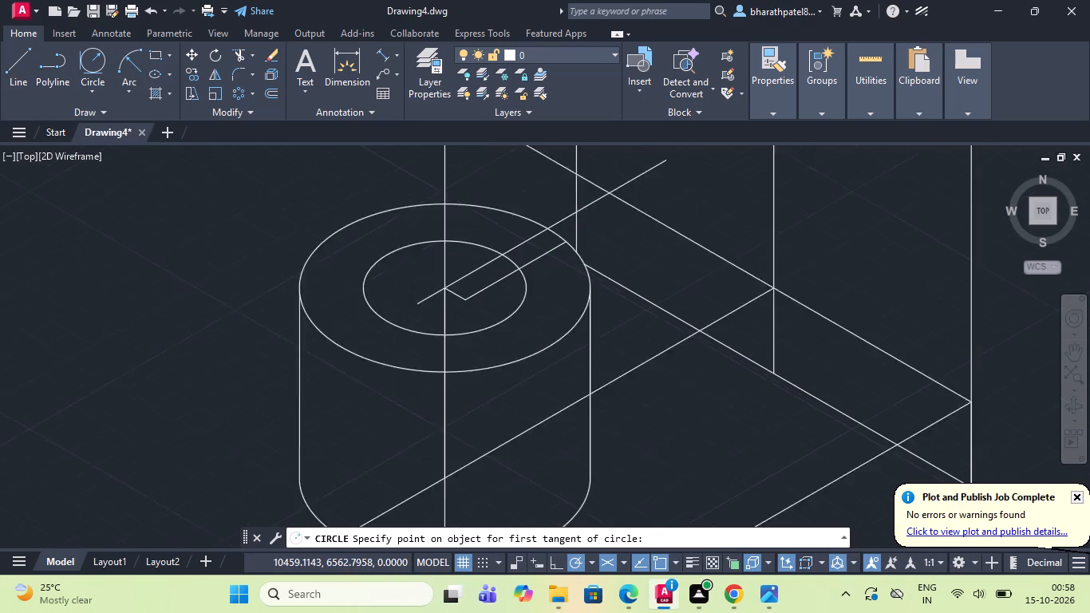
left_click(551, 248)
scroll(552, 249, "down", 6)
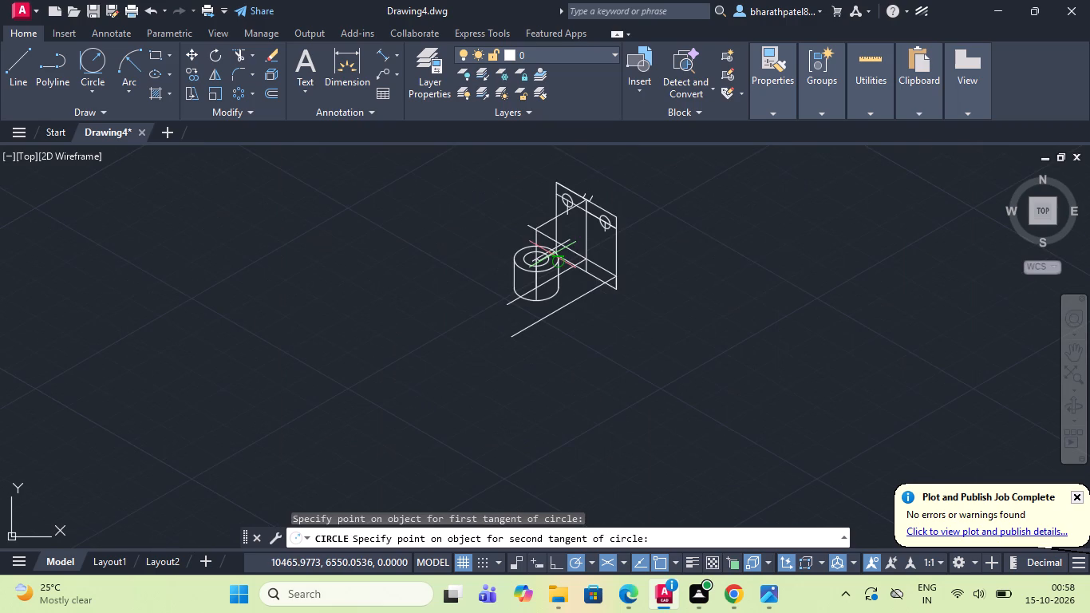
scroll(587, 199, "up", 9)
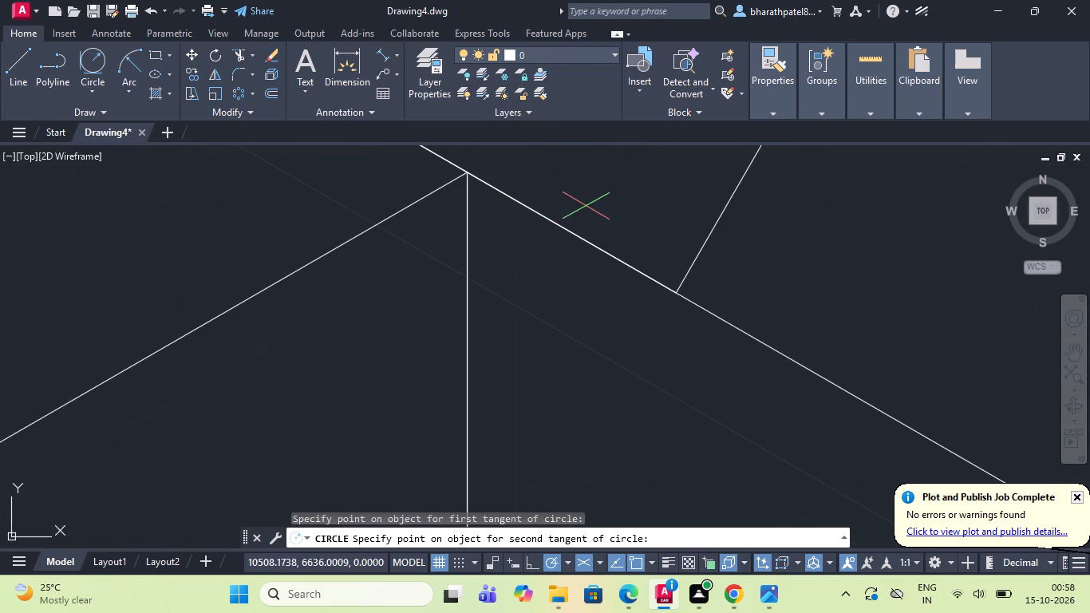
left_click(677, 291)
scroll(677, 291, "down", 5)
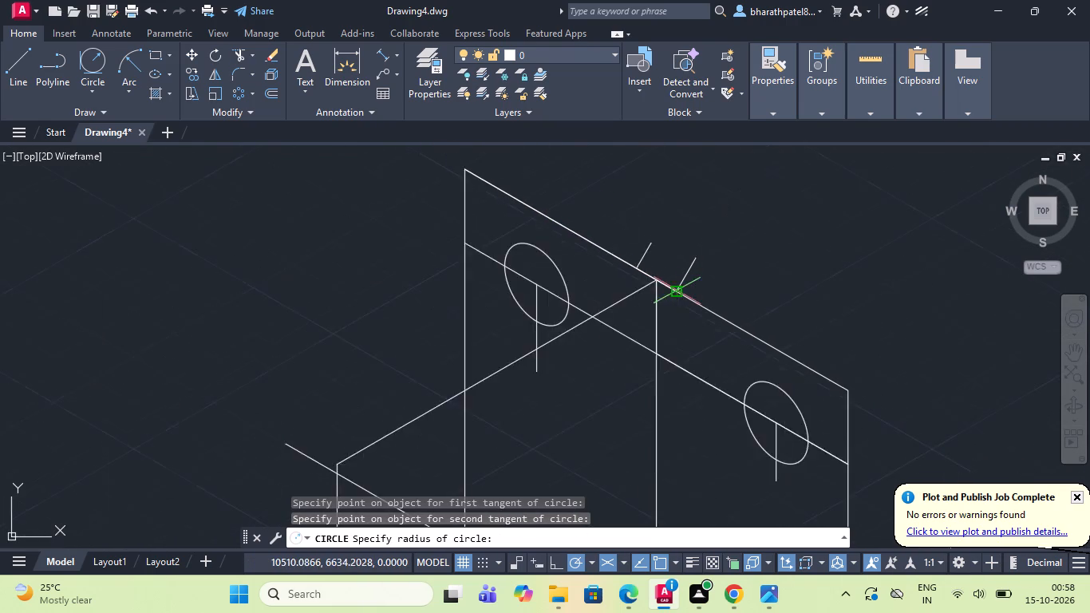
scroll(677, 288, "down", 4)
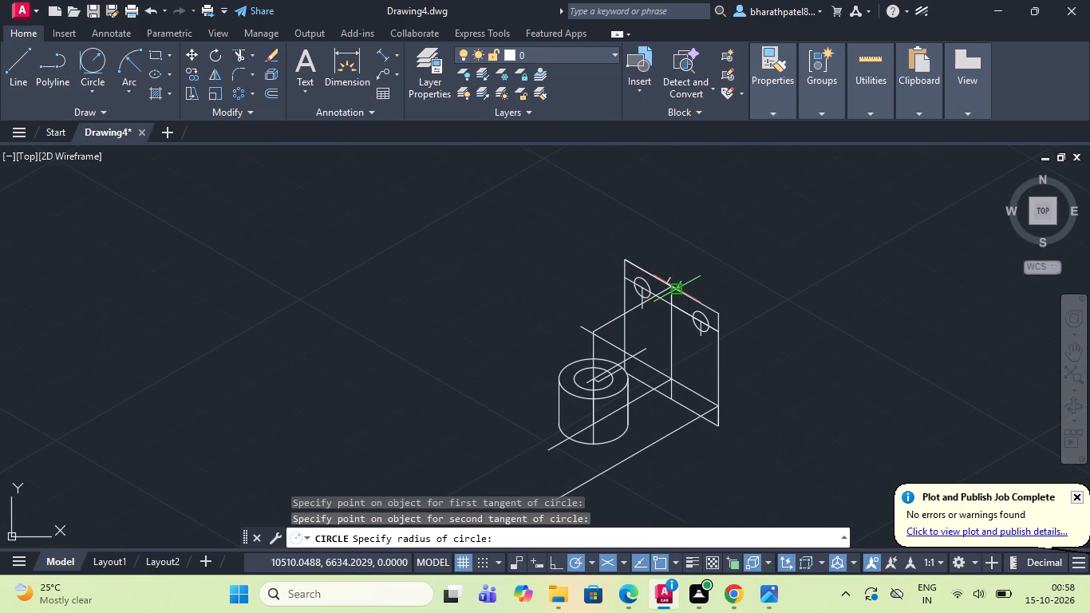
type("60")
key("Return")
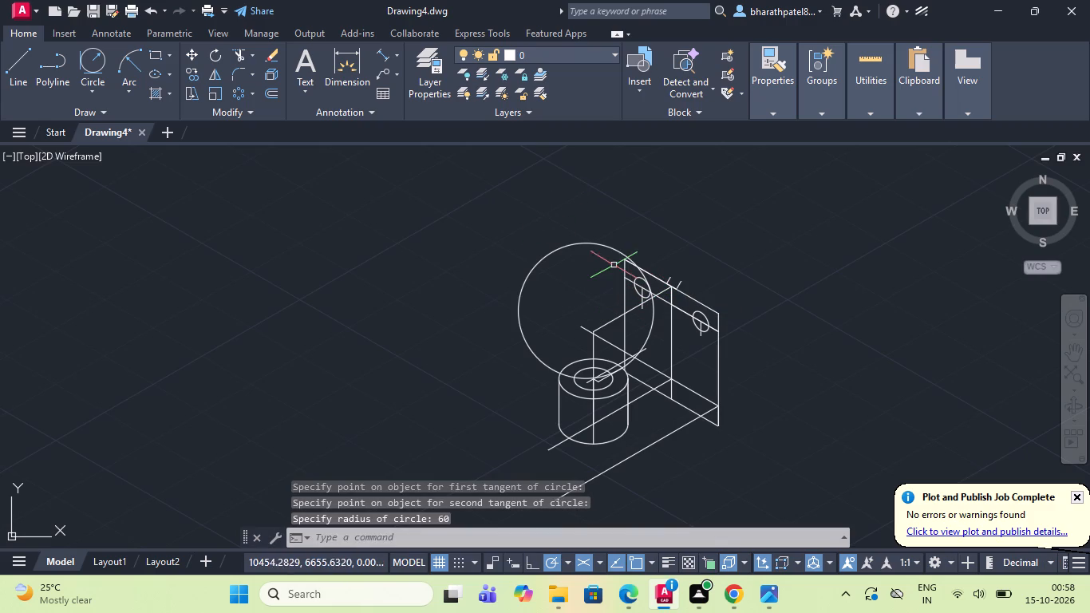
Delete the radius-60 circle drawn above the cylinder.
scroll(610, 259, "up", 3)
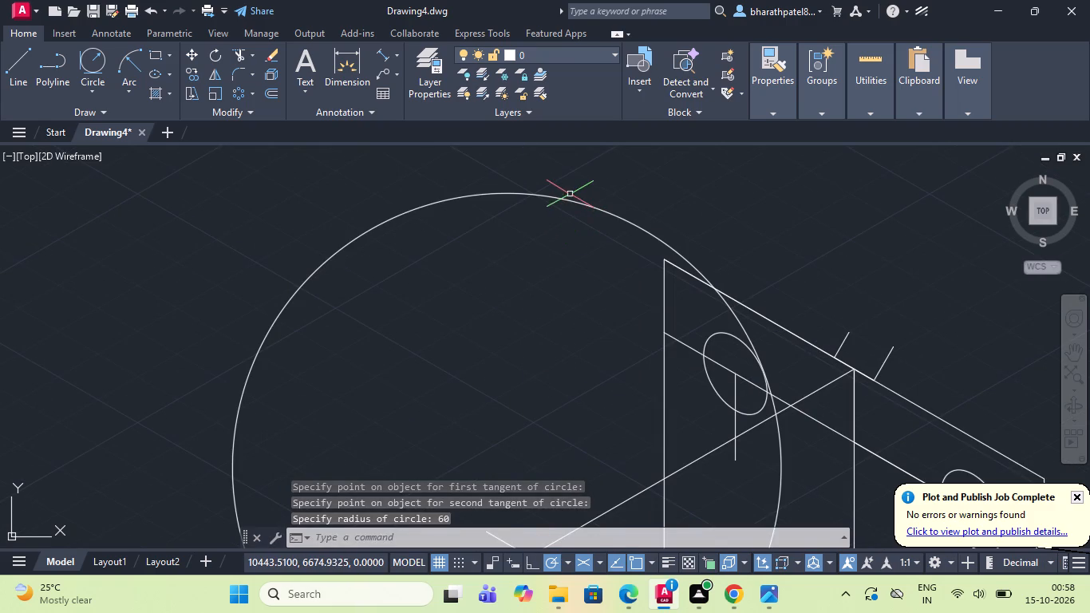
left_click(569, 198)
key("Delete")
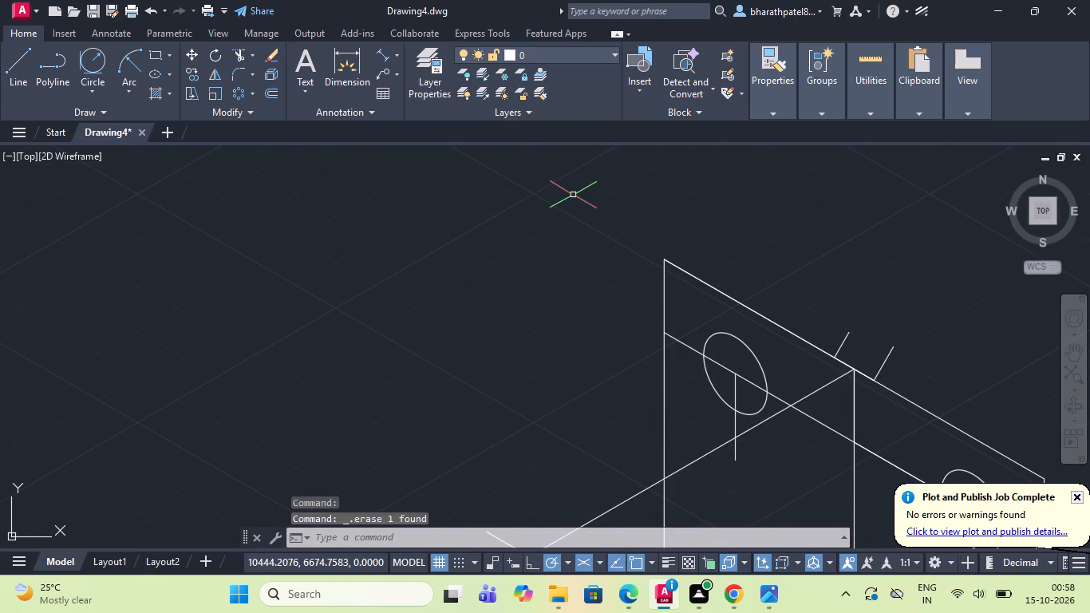
Draw a short line from the foot of the face's right-hand tick, continuing the tick's direction below the top edge.
scroll(517, 136, "down", 4)
scroll(559, 288, "down", 4)
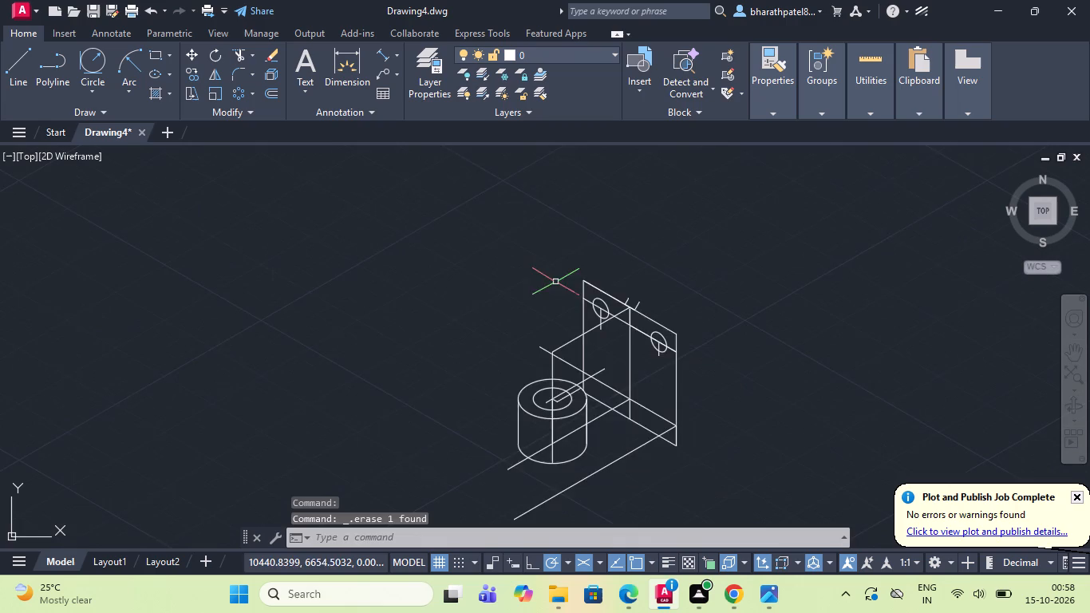
left_click(8, 68)
scroll(593, 322, "up", 5)
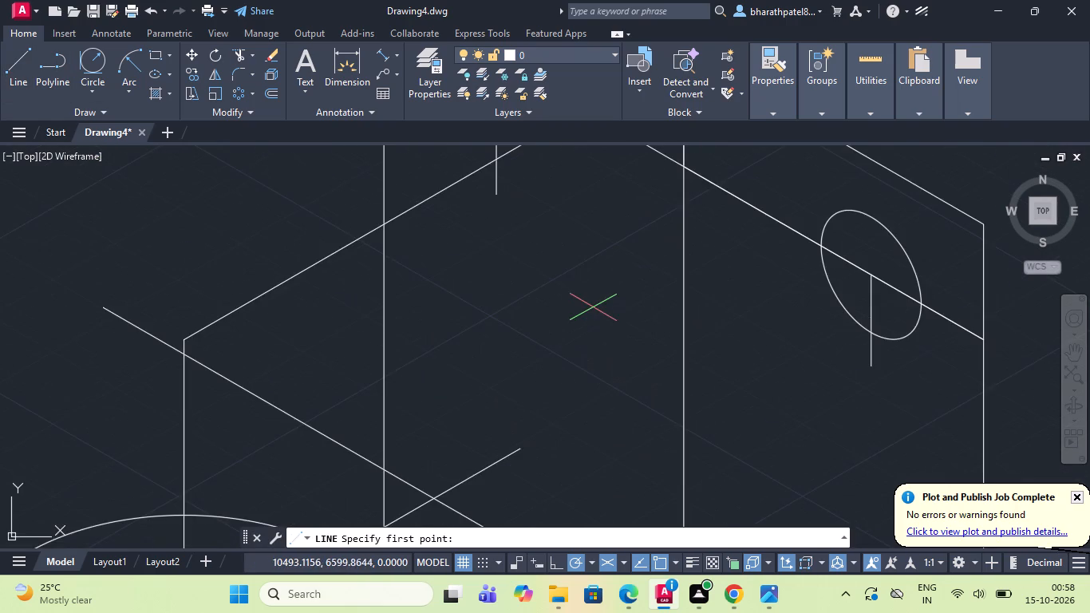
scroll(595, 303, "down", 3)
scroll(625, 243, "up", 4)
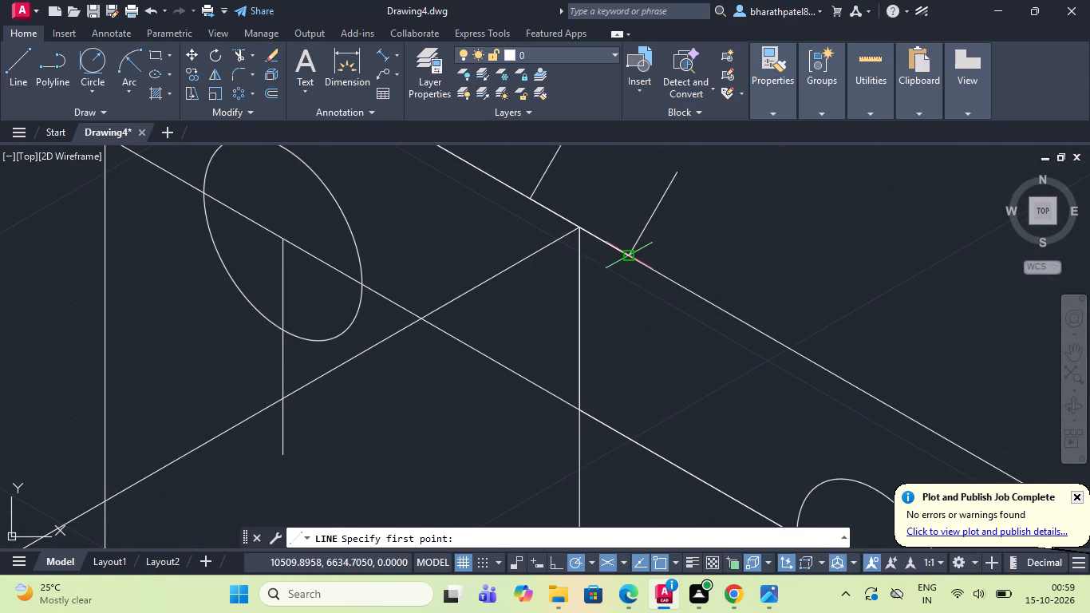
left_click(629, 255)
left_click(603, 299)
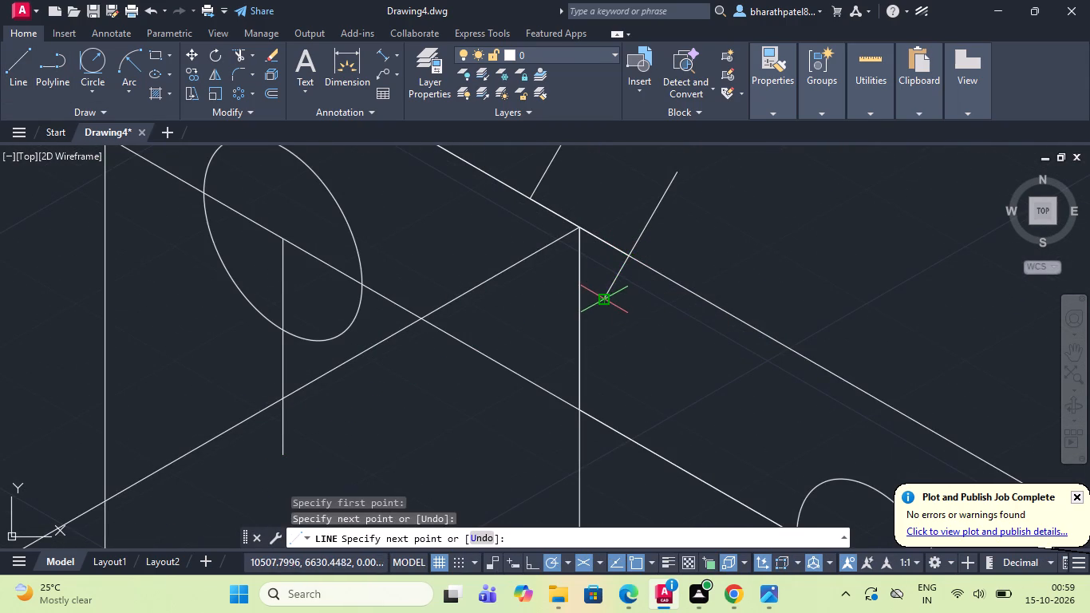
scroll(603, 299, "down", 3)
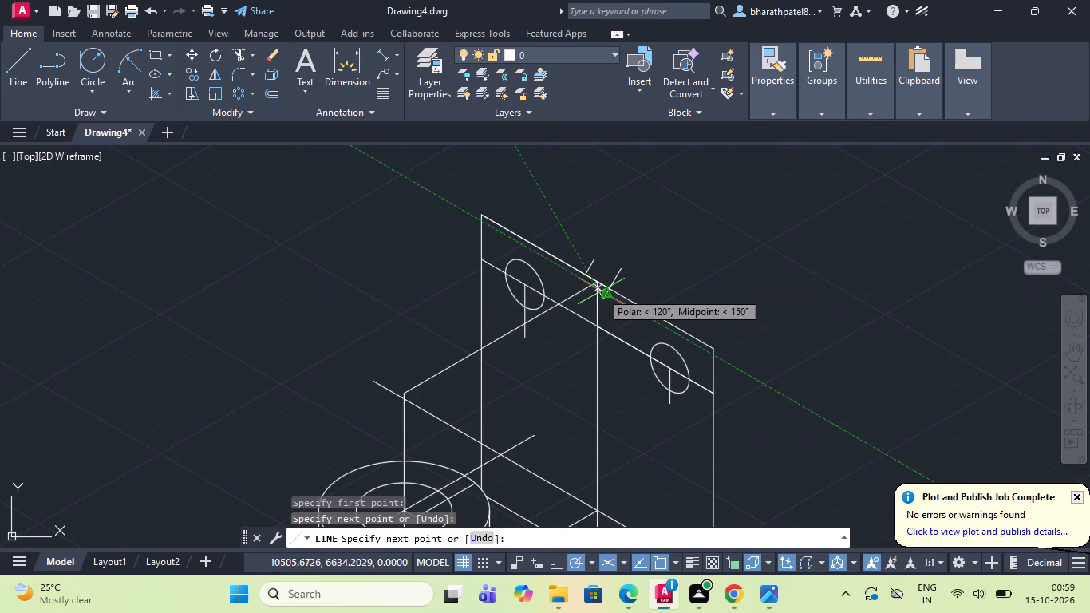
key("Escape")
Draw a short line from the offset line's end on the outer top isocircle, continuing it just outside the cylinder.
left_click_drag(11, 56, 14, 73)
scroll(434, 288, "down", 2)
scroll(440, 352, "up", 3)
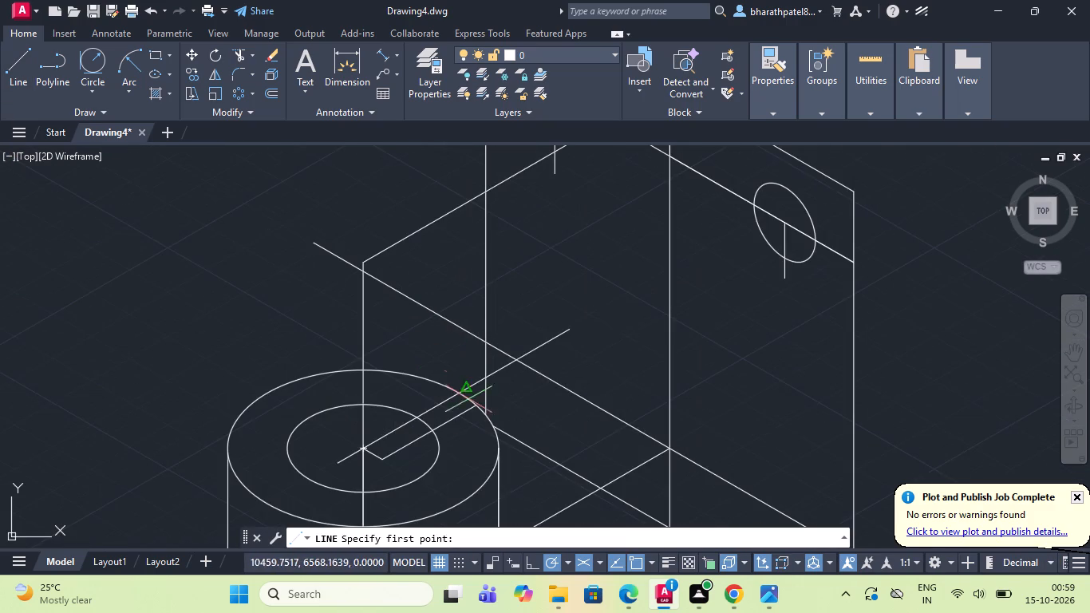
scroll(469, 413, "up", 3)
left_click(492, 386)
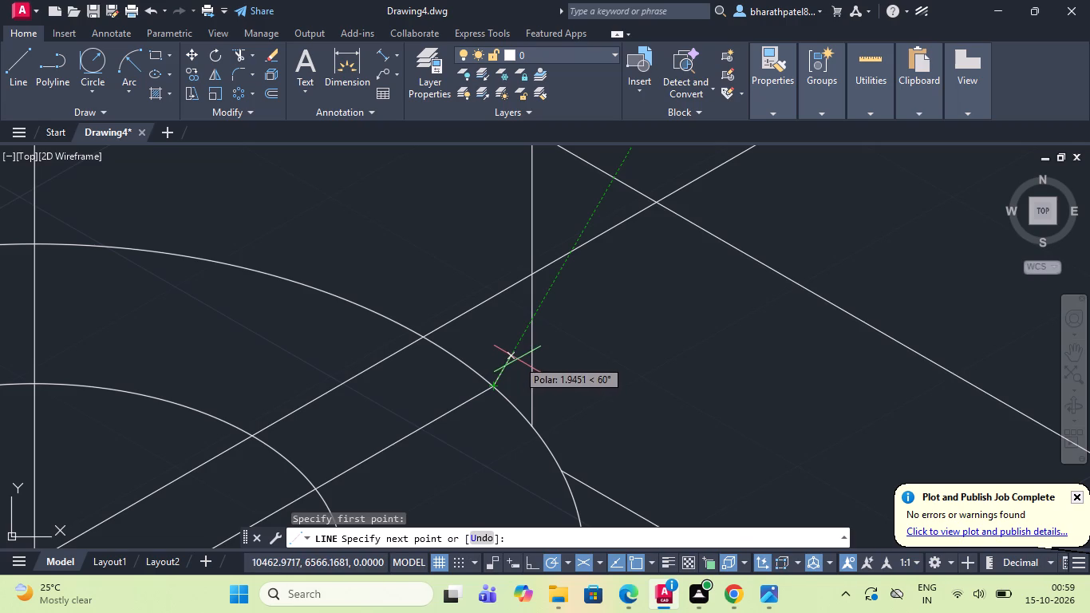
left_click(522, 363)
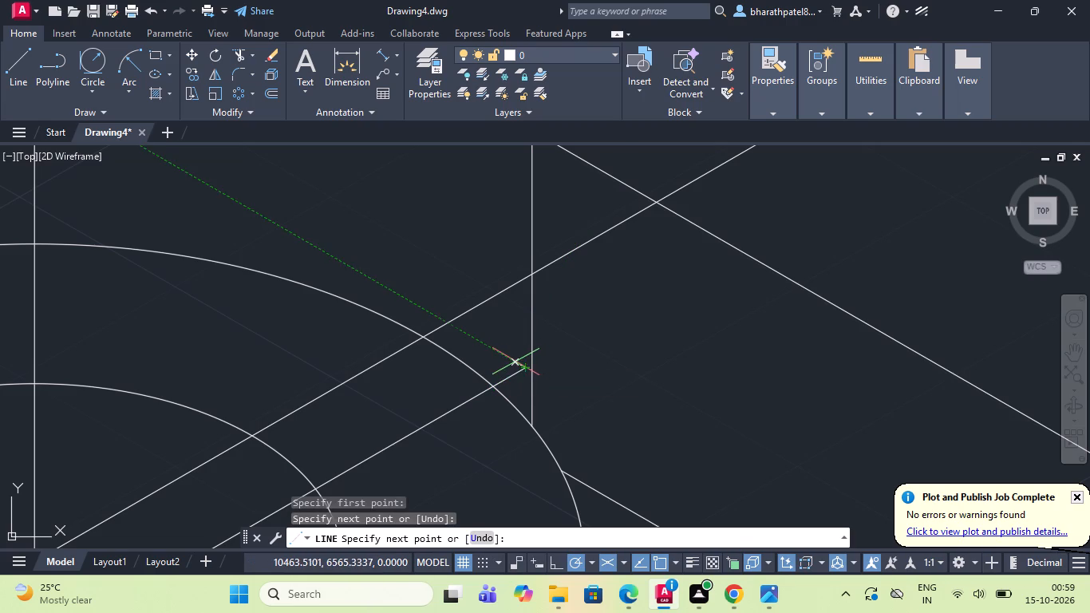
key("Escape")
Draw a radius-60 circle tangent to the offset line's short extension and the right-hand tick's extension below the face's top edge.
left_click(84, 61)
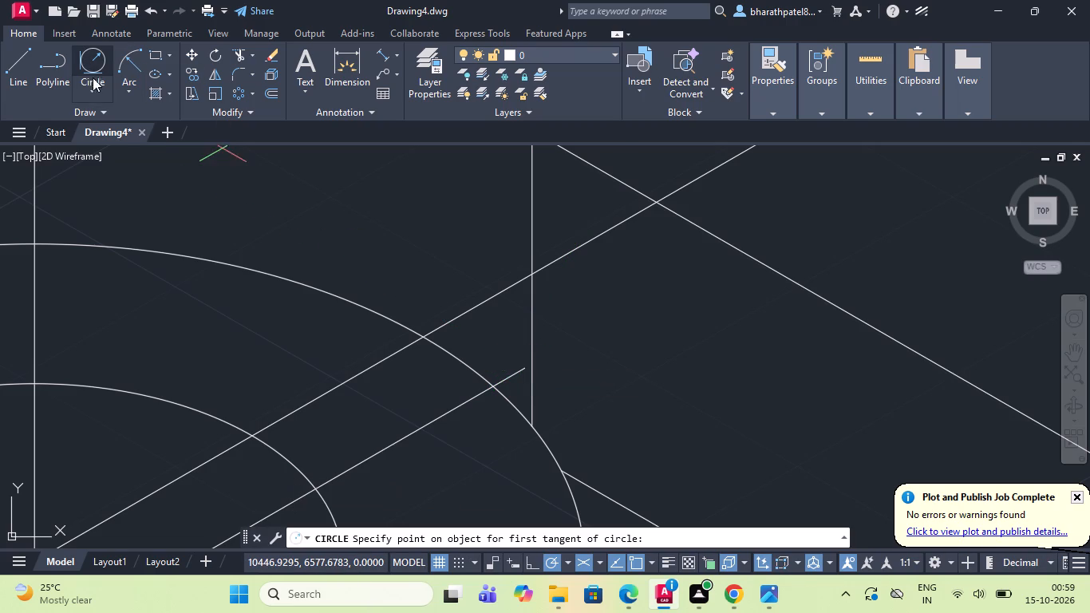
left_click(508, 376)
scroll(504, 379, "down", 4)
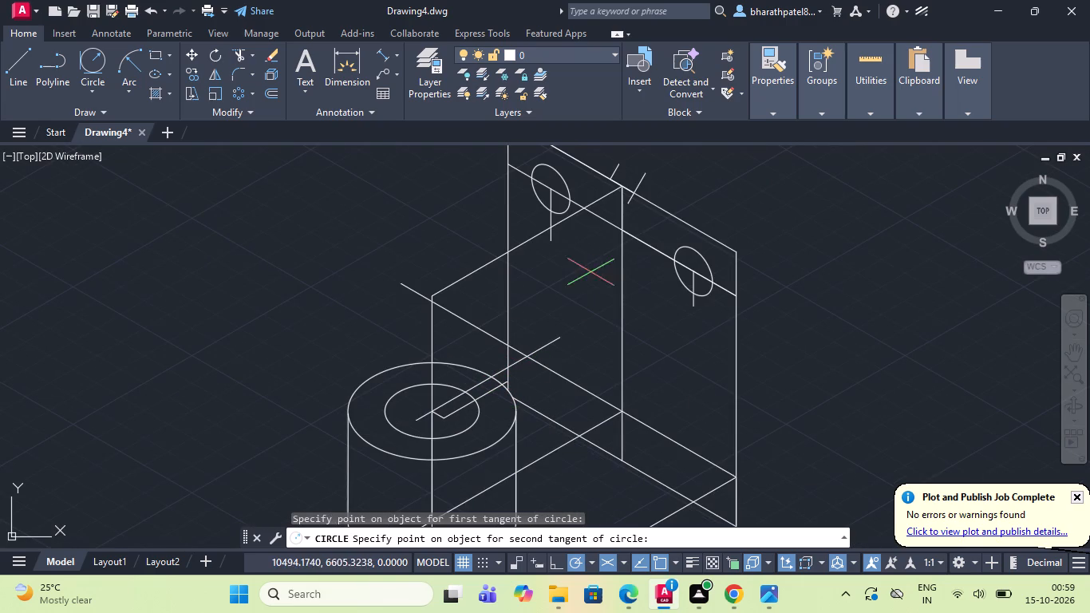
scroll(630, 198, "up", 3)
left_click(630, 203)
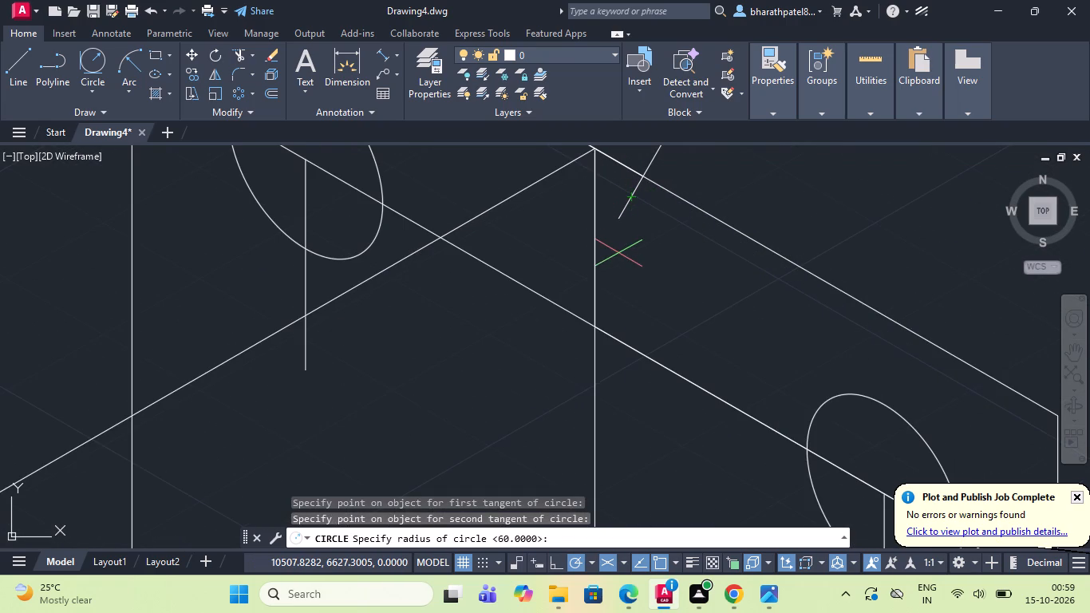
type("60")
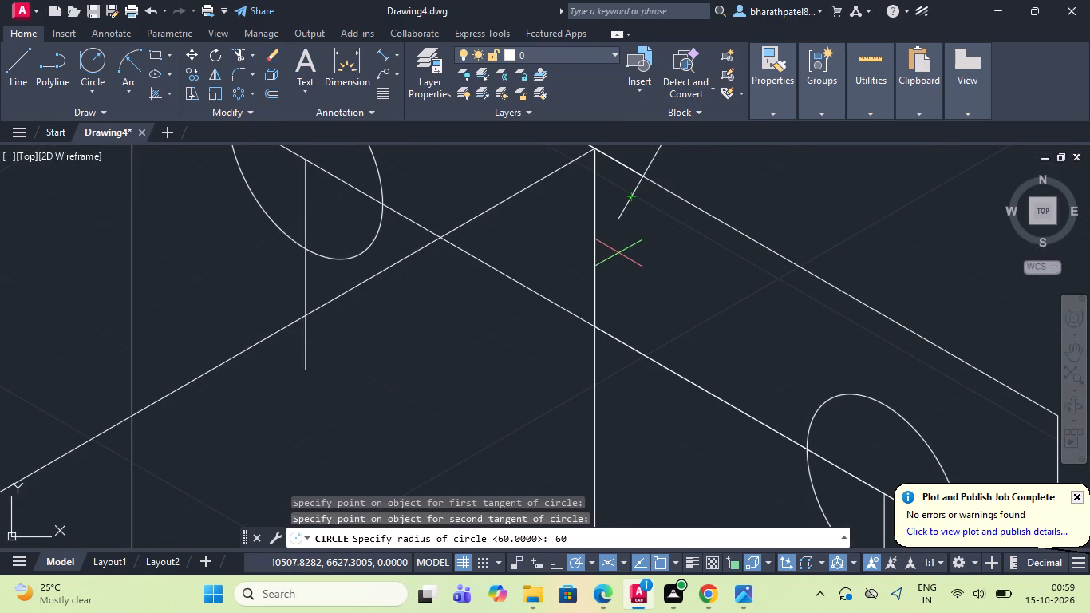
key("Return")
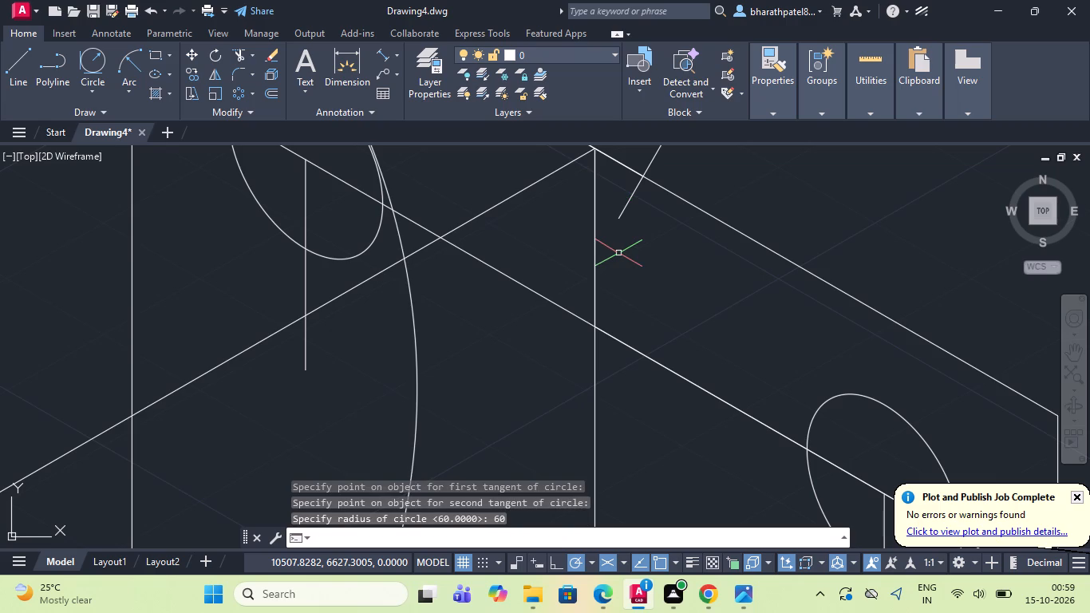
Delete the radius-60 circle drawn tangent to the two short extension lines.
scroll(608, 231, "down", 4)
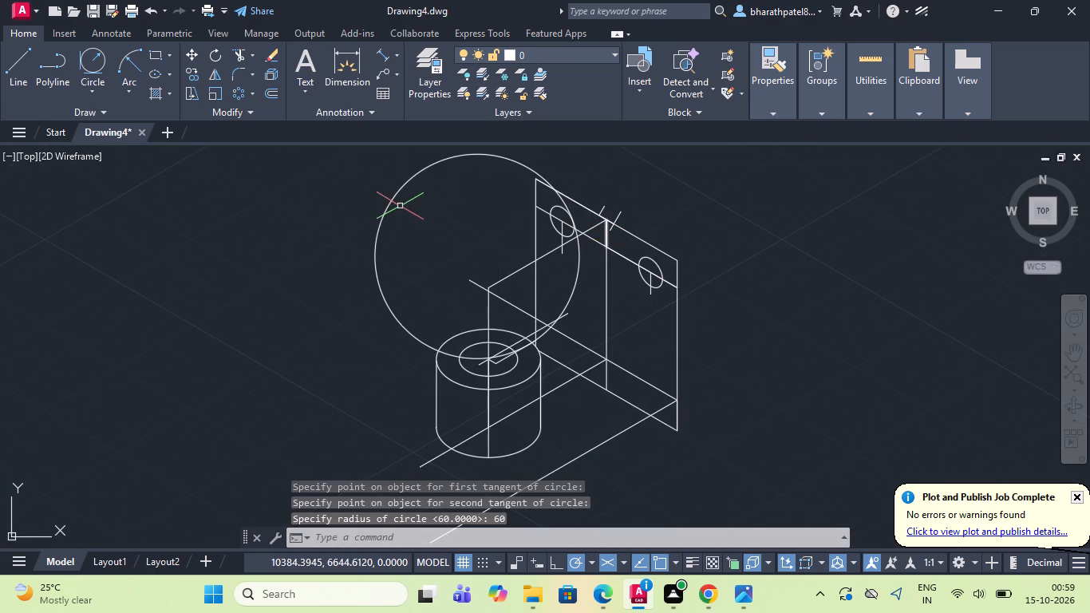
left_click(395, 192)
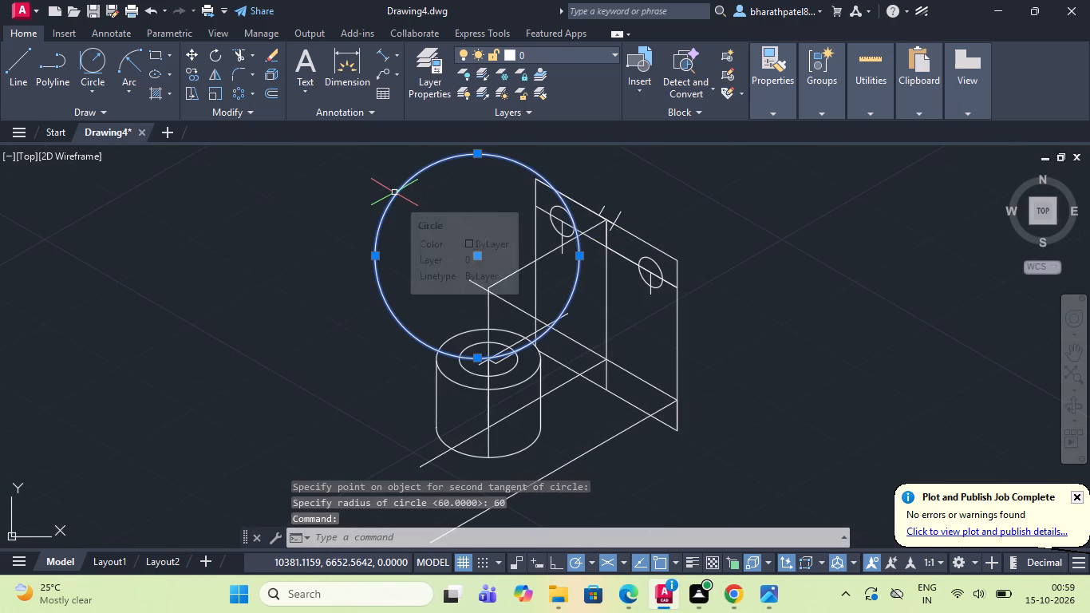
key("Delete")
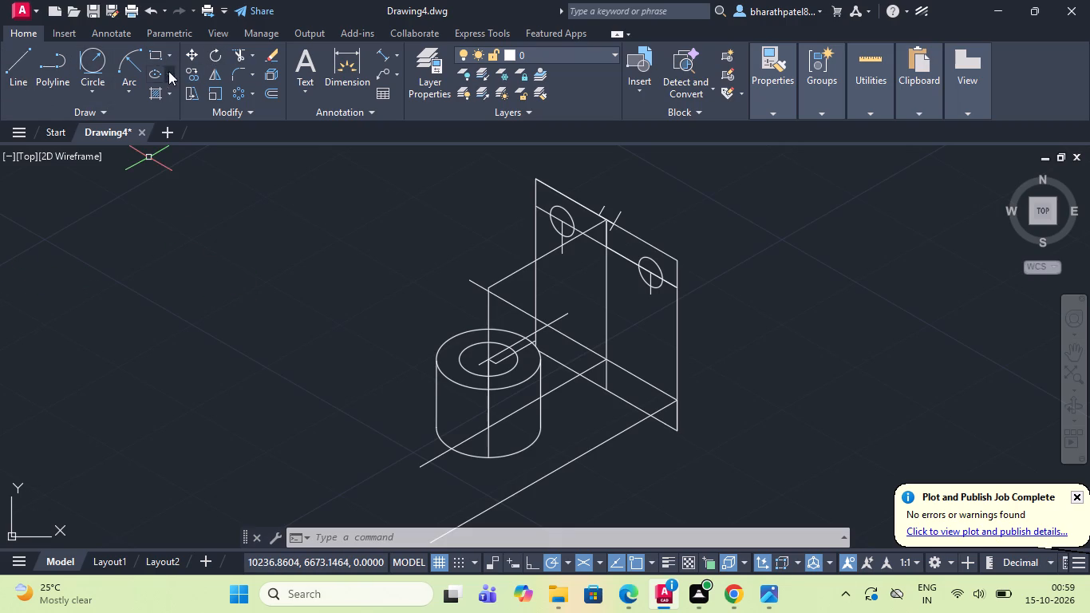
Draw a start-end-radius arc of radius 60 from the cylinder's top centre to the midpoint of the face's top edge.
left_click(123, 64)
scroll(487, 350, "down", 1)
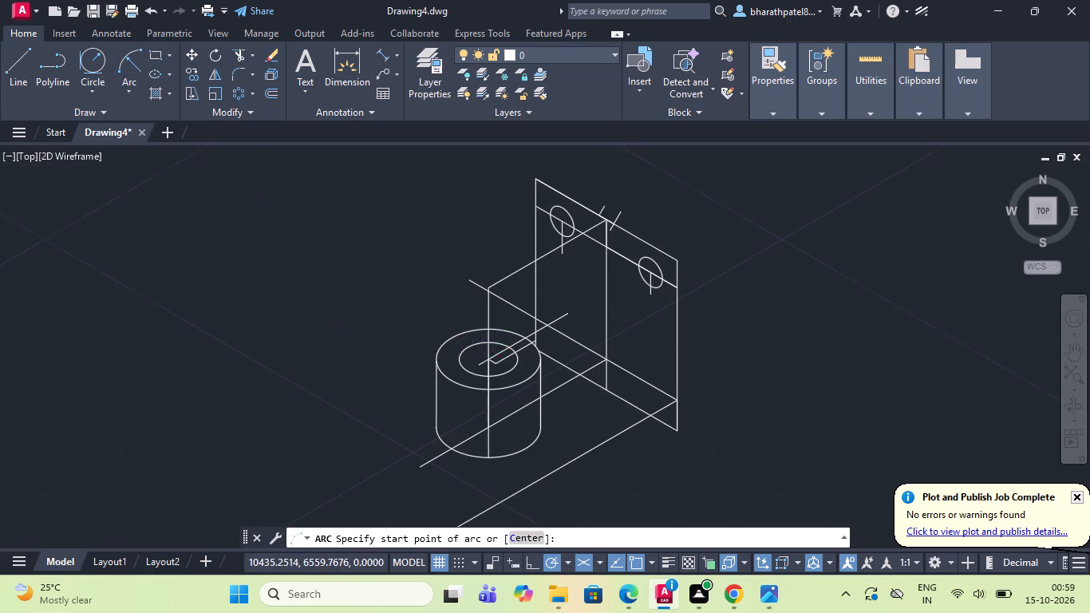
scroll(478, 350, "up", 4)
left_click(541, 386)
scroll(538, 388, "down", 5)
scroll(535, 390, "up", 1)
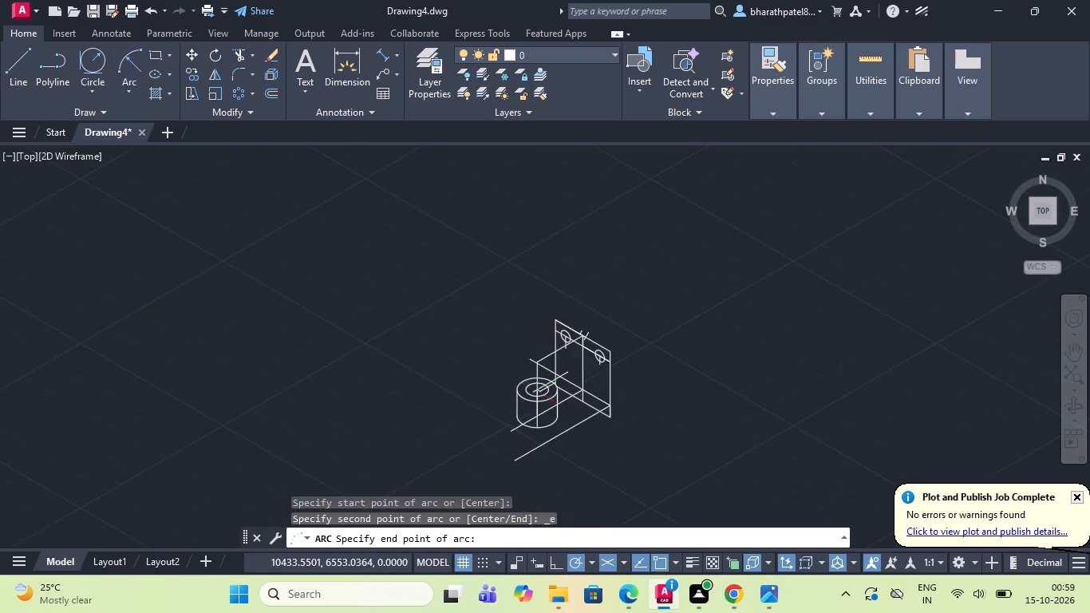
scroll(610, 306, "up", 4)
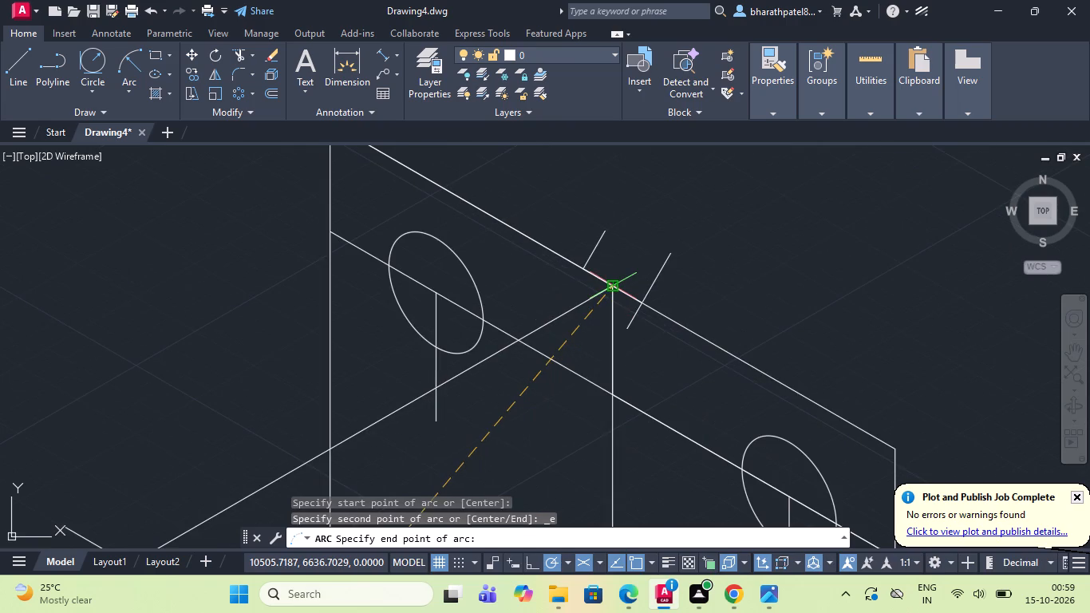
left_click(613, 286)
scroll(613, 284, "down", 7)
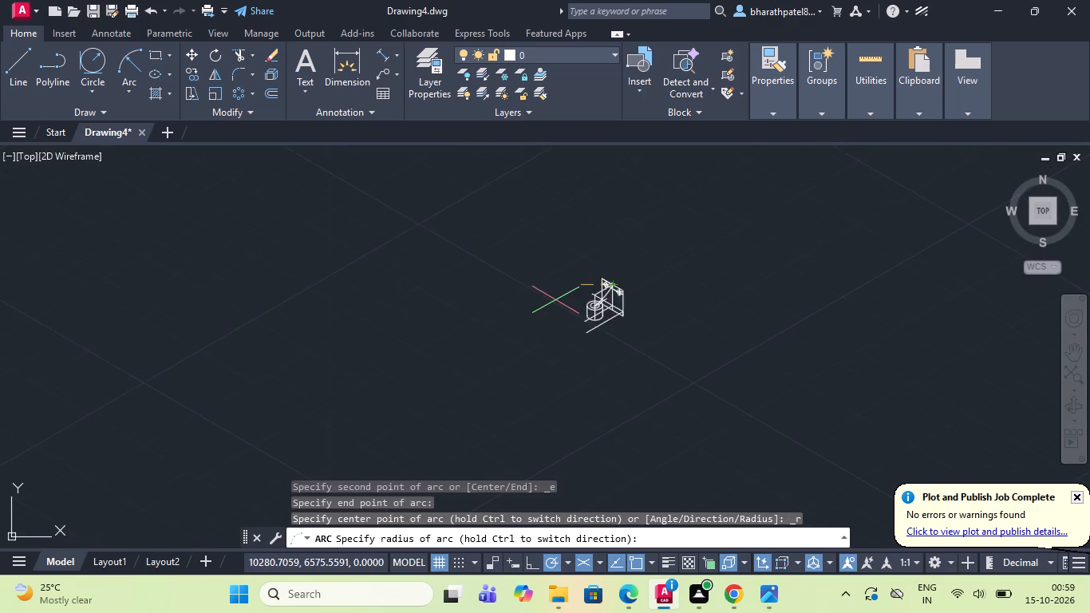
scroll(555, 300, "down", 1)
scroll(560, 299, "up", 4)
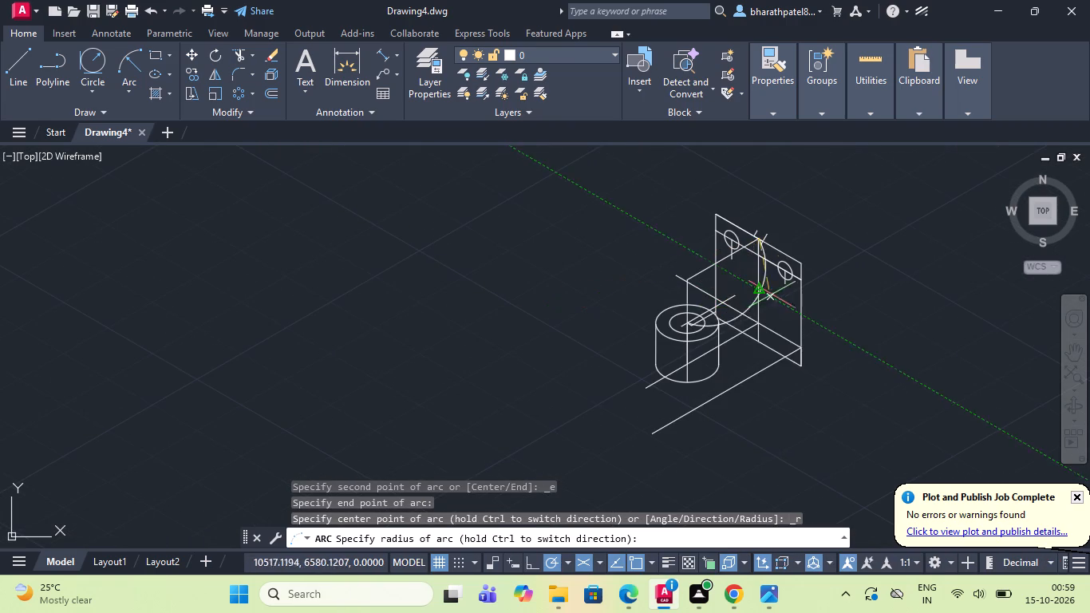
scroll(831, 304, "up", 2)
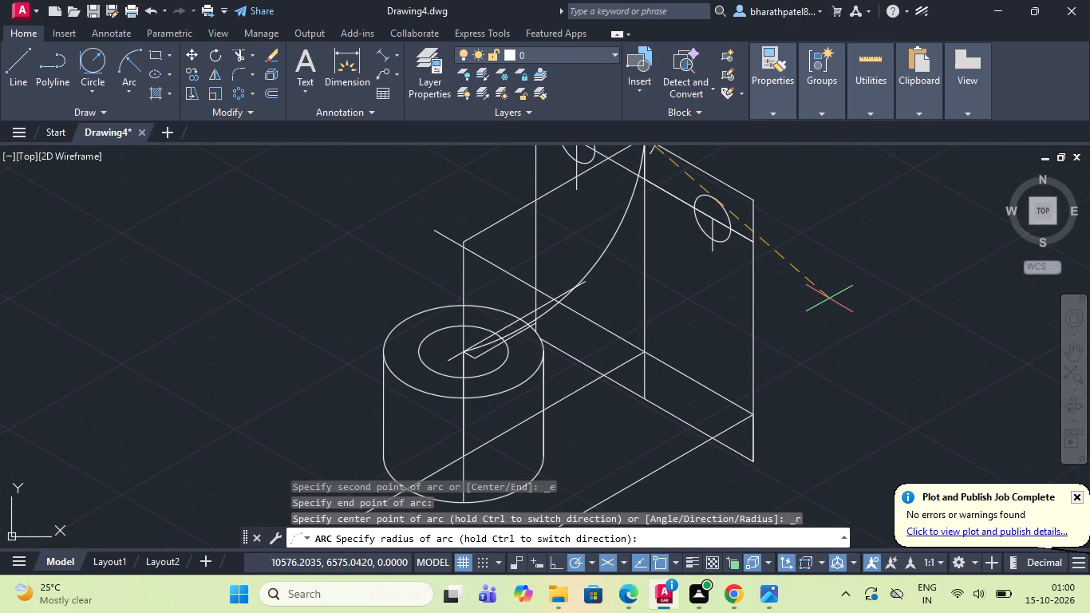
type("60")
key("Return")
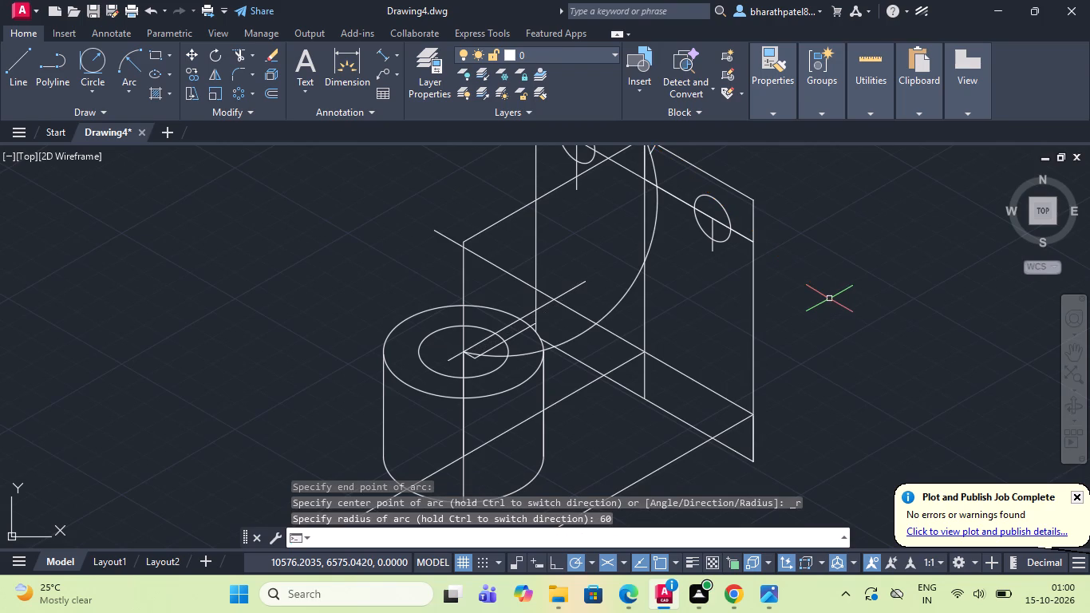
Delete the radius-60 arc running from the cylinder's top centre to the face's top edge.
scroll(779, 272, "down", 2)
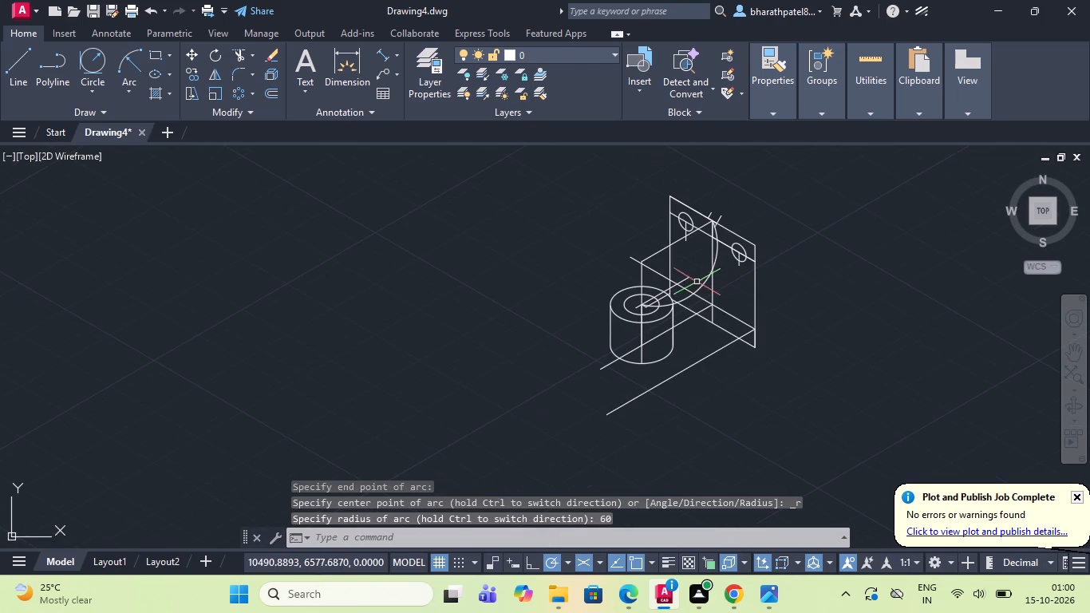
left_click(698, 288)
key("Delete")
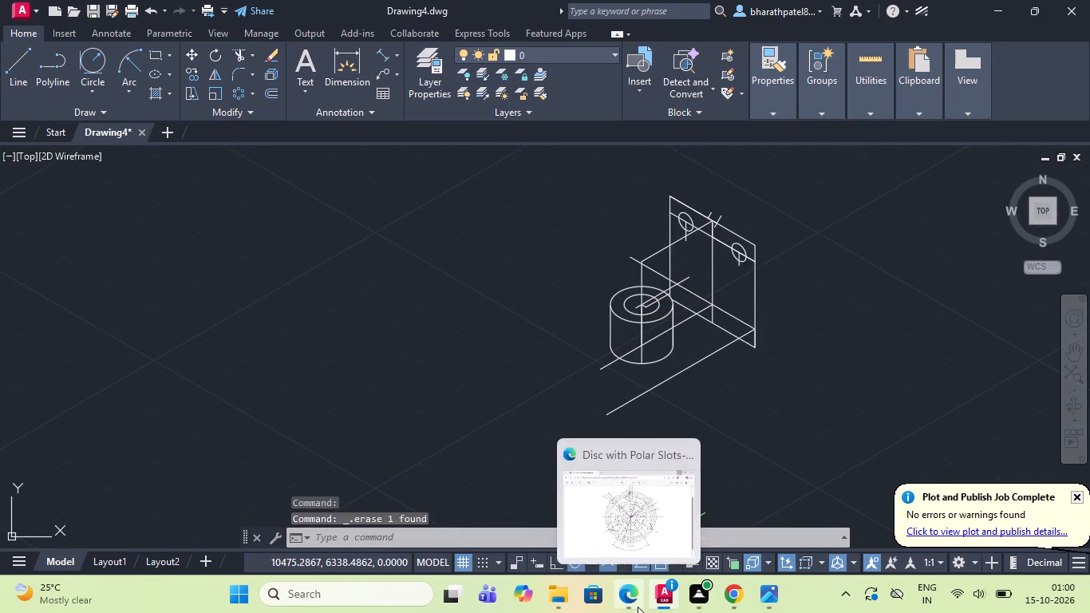
Draw a slanted line from the offset line's crossing with the cylinder's top rim to the right-hand tick's crossing on the face's top edge.
scroll(625, 463, "down", 1)
scroll(726, 265, "down", 1)
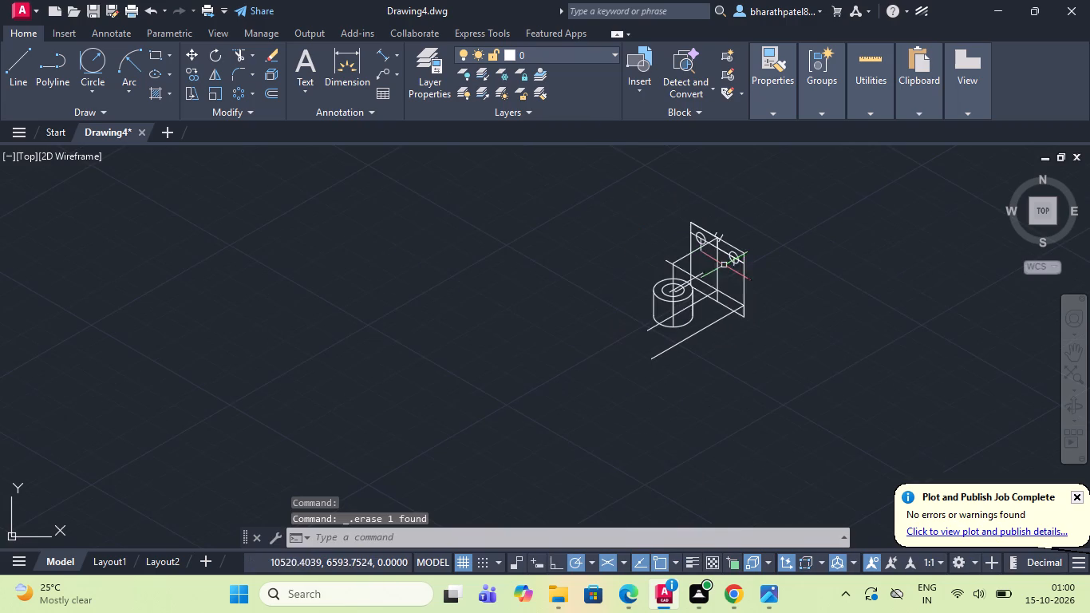
scroll(717, 262, "up", 3)
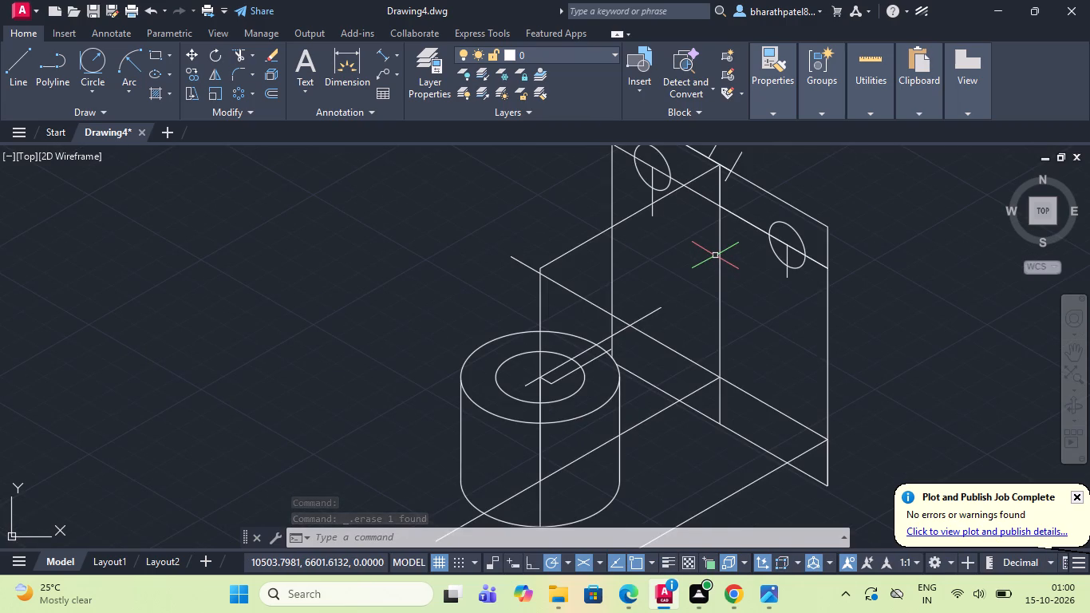
left_click(11, 62)
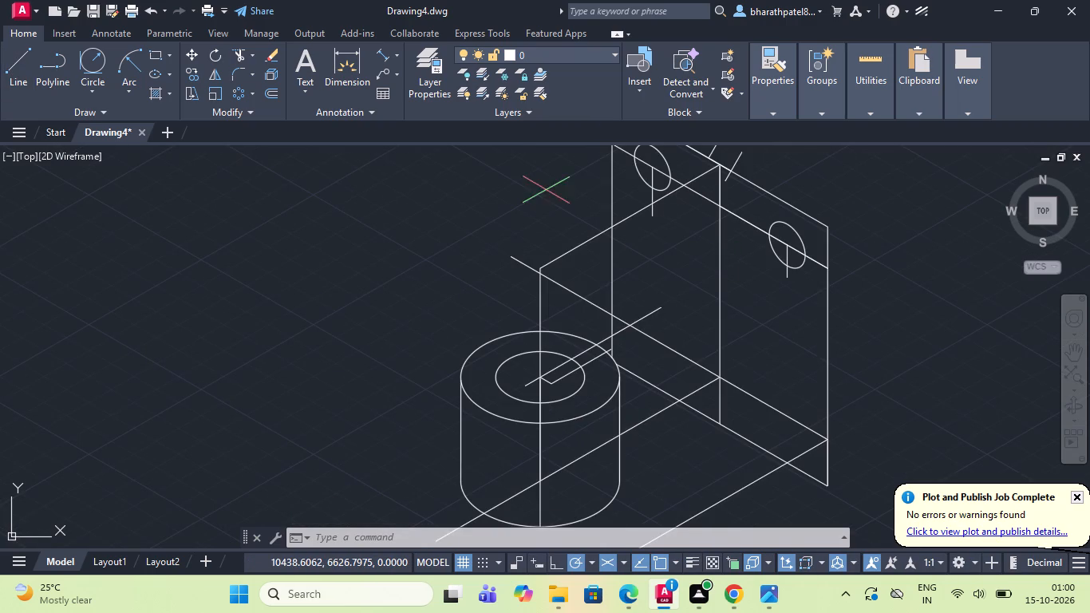
scroll(607, 350, "up", 4)
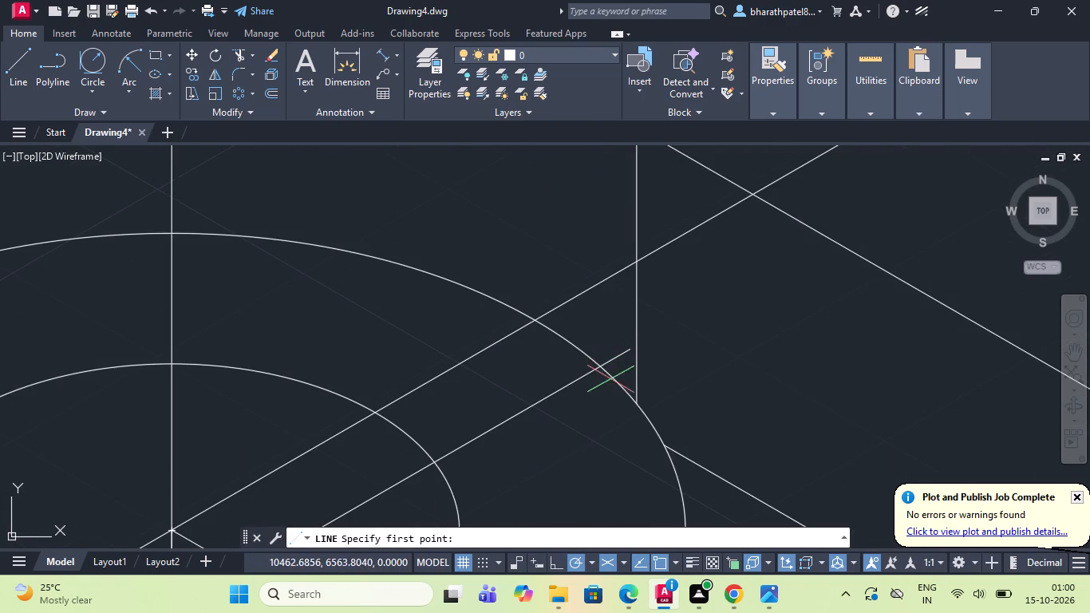
left_click(599, 369)
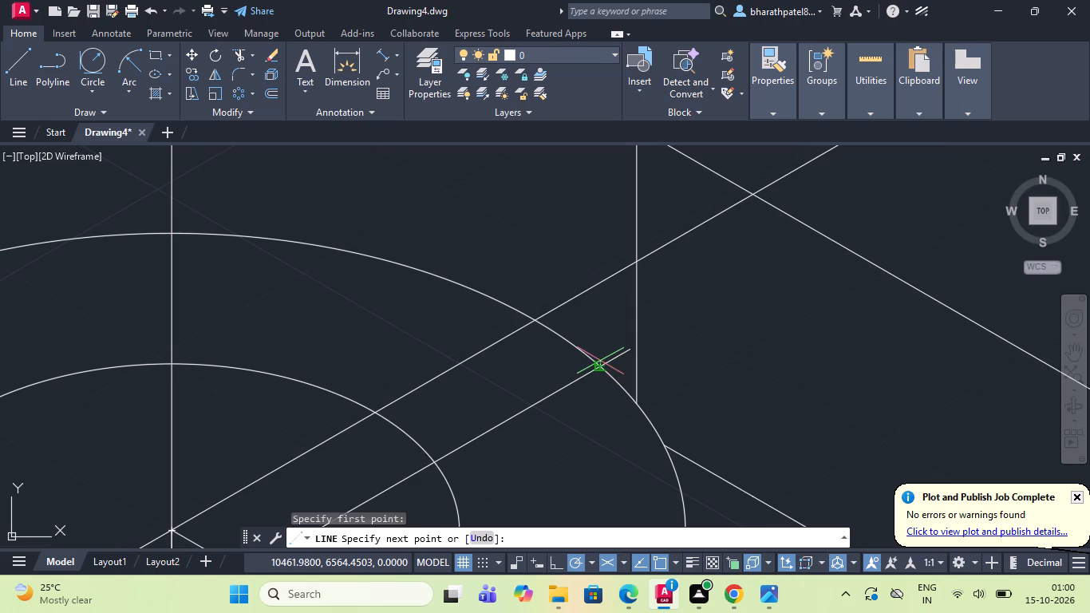
scroll(600, 361, "down", 4)
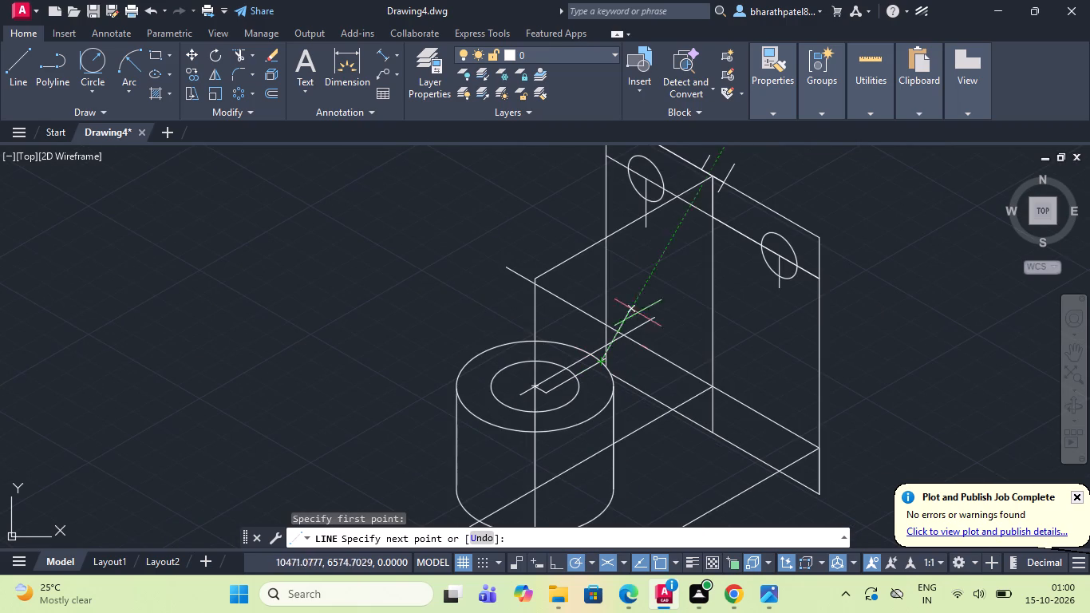
scroll(714, 192, "up", 3)
scroll(714, 192, "down", 3)
scroll(731, 172, "up", 3)
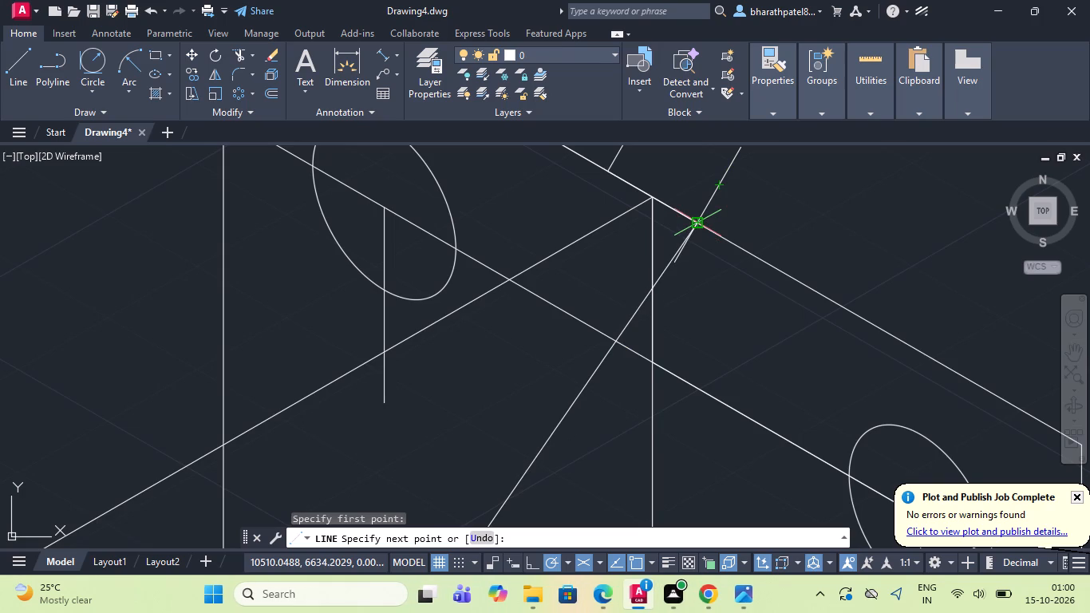
left_click(695, 218)
key("Escape")
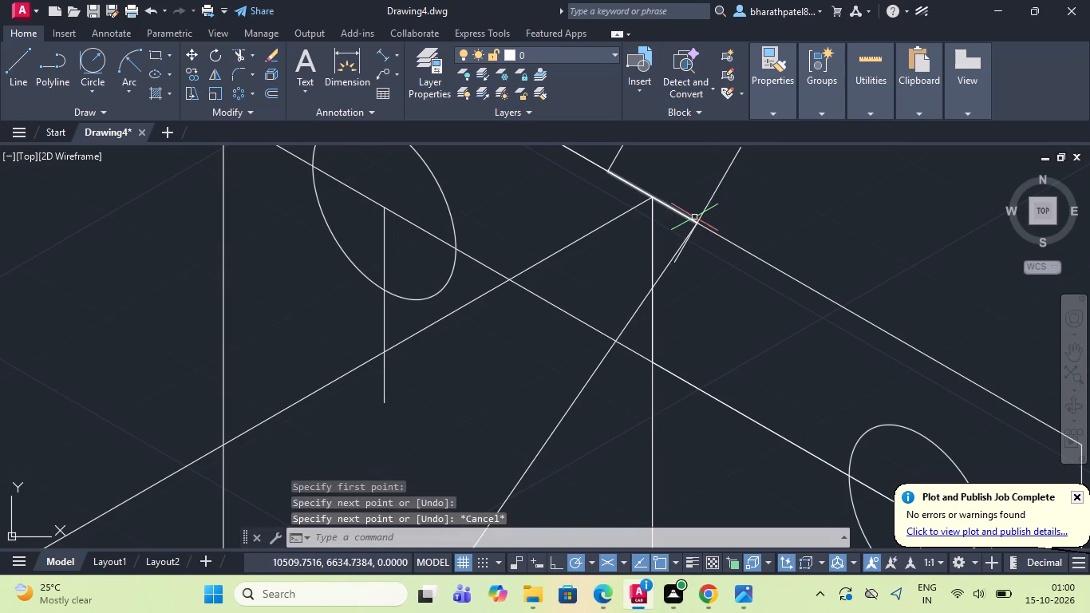
Delete the short leftover segments at both ends of the slanted line, below the face's top edge and beyond the cylinder's rim.
left_click(678, 256)
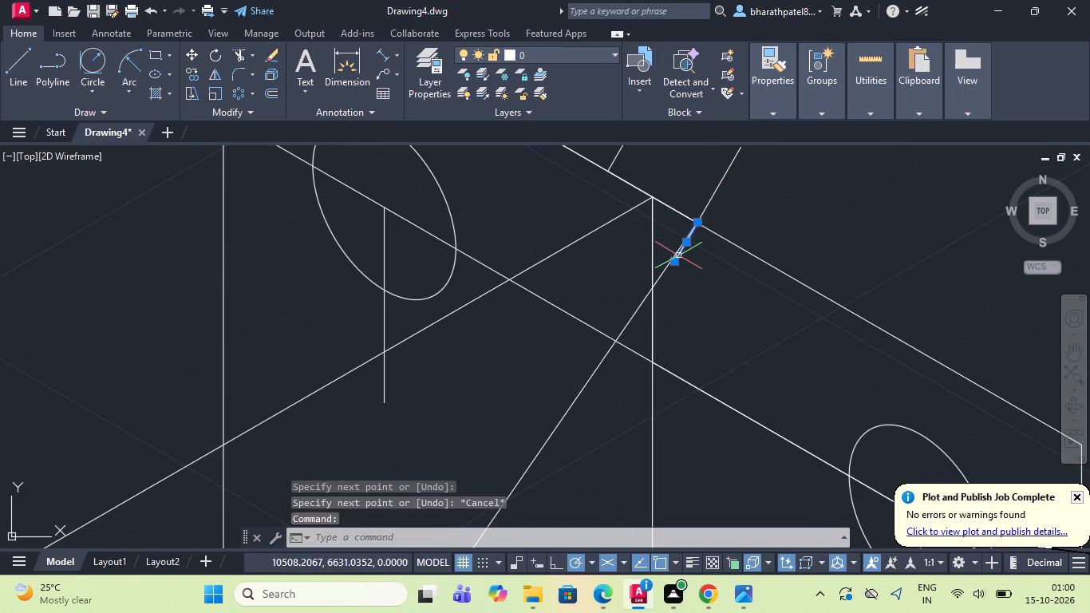
key("Delete")
scroll(679, 204, "down", 4)
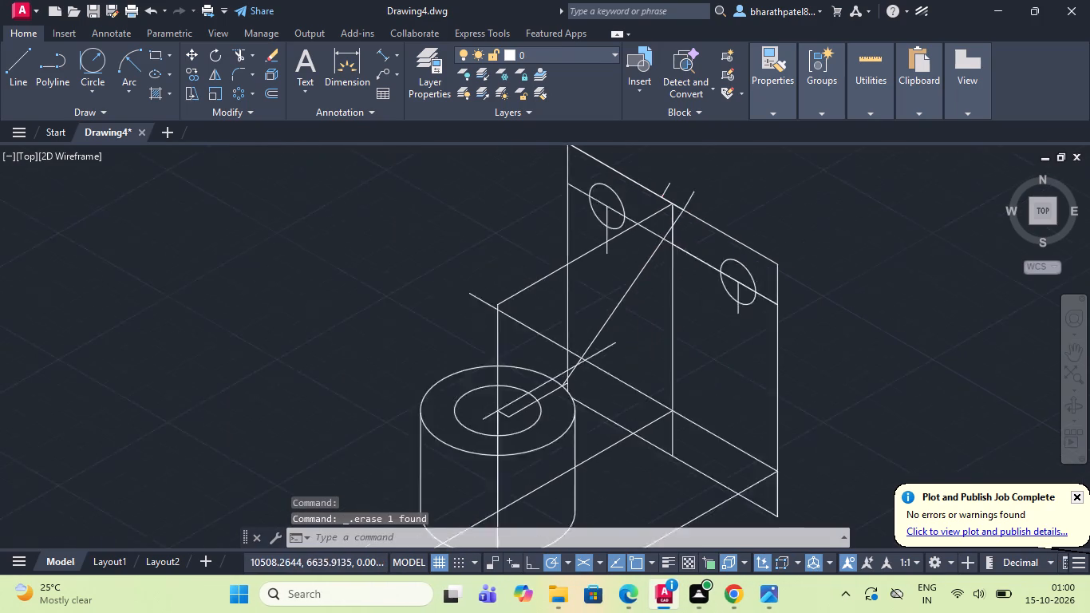
scroll(612, 323, "up", 5)
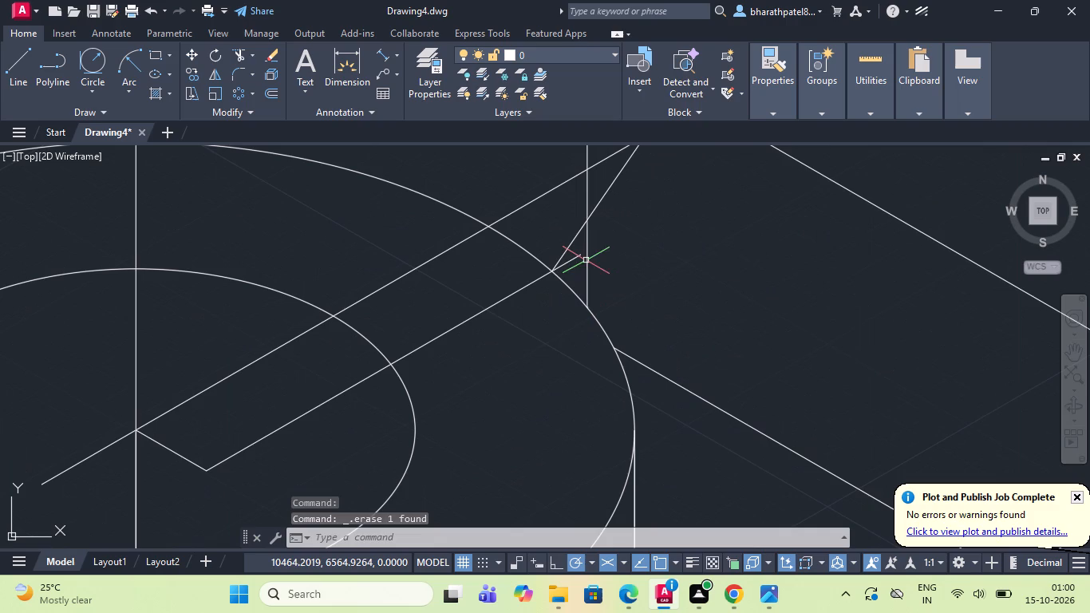
left_click(571, 259)
key("Delete")
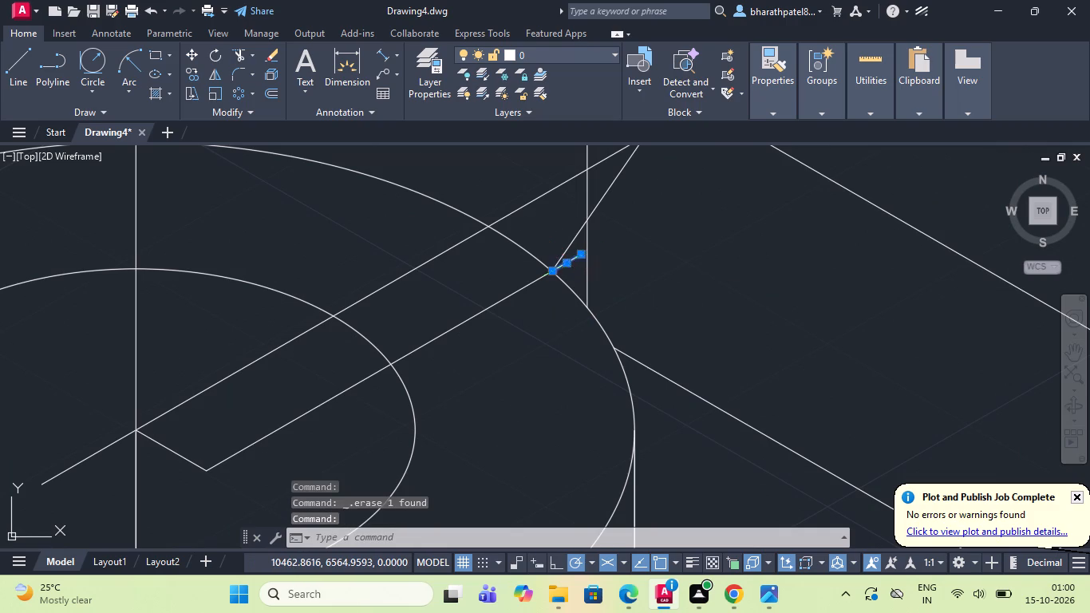
Draw a vertical line about 43 long down from the slanted line's lower end on the cylinder's top rim.
scroll(568, 258, "down", 4)
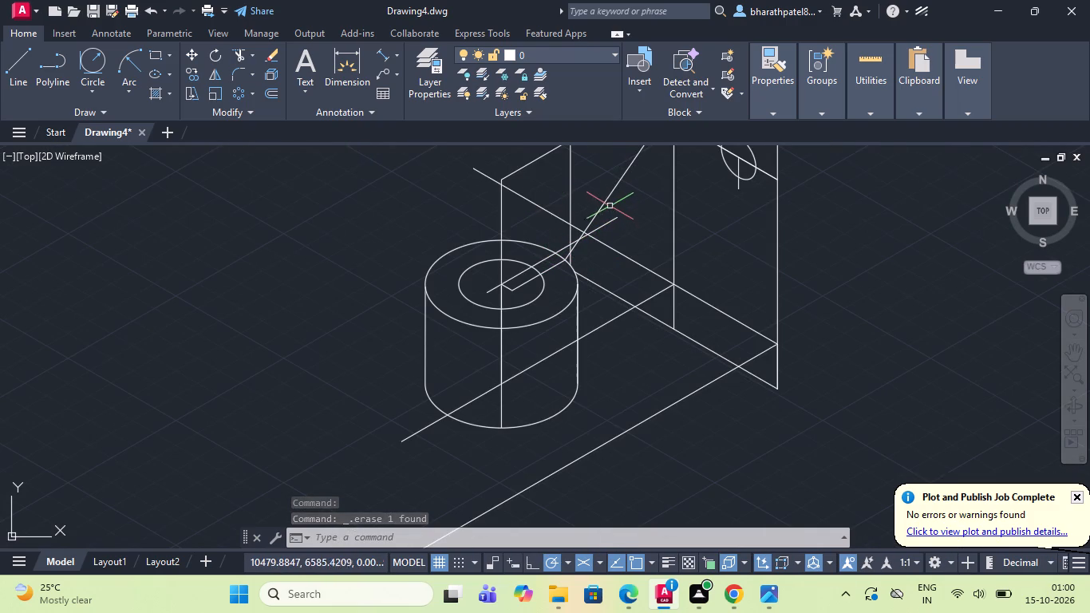
scroll(607, 203, "down", 1)
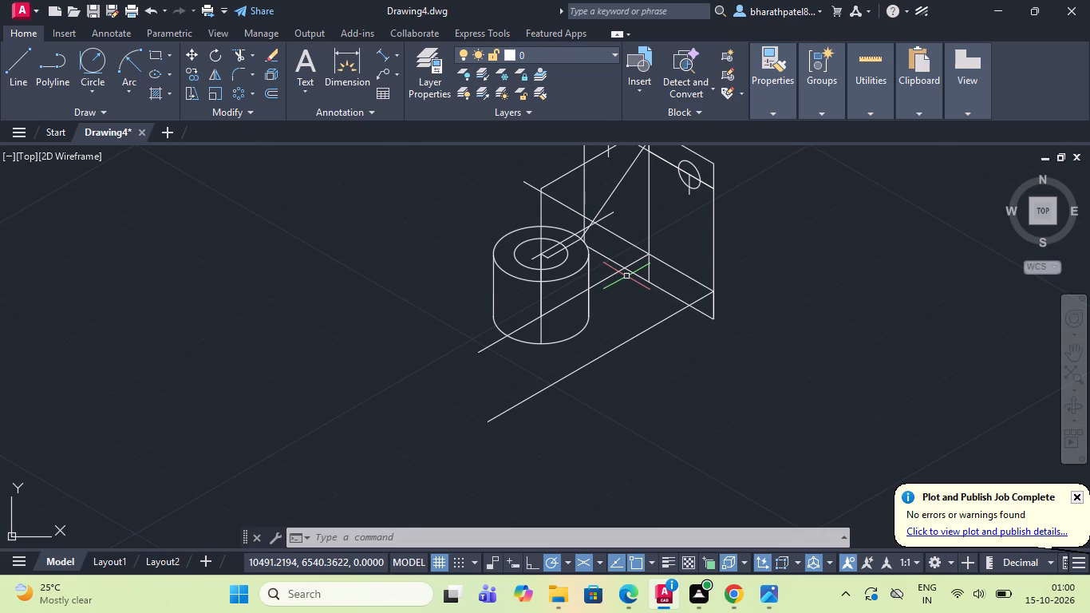
left_click(7, 53)
scroll(571, 241, "up", 4)
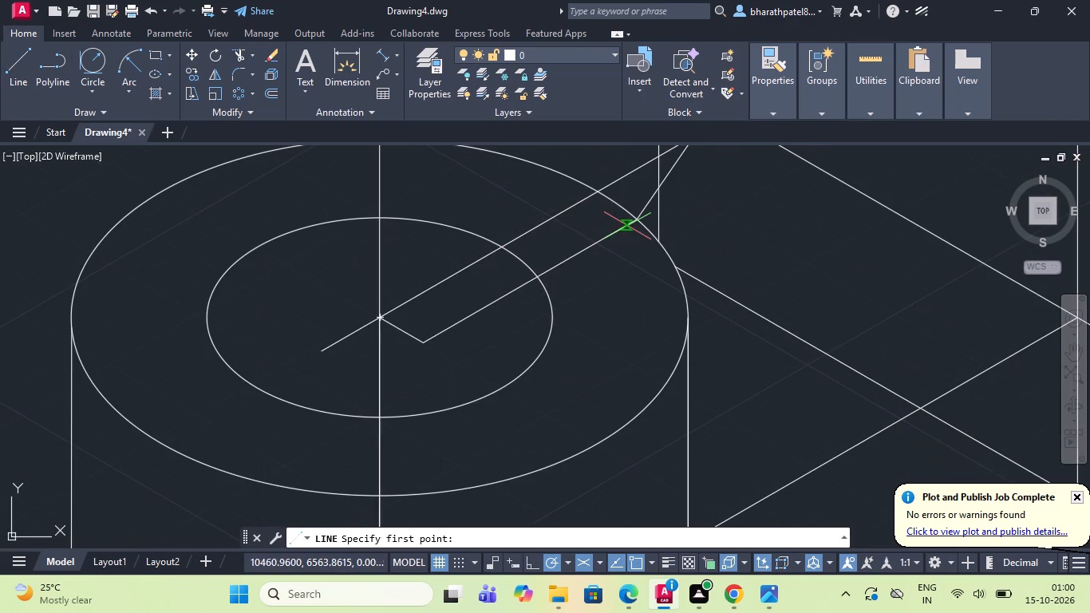
left_click(632, 218)
scroll(632, 218, "down", 2)
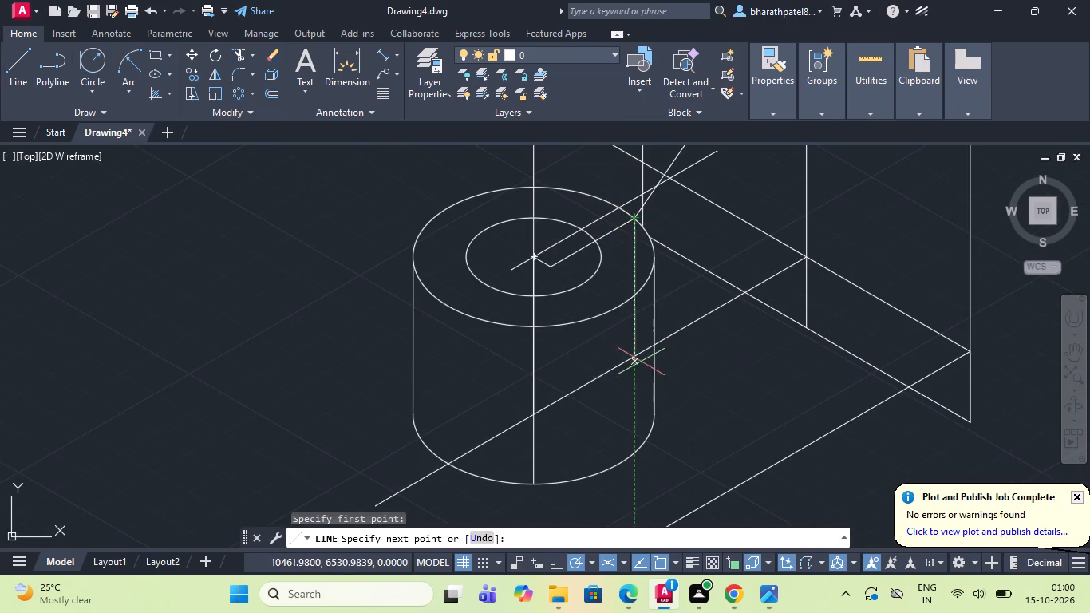
scroll(647, 366, "up", 1)
scroll(638, 367, "down", 1)
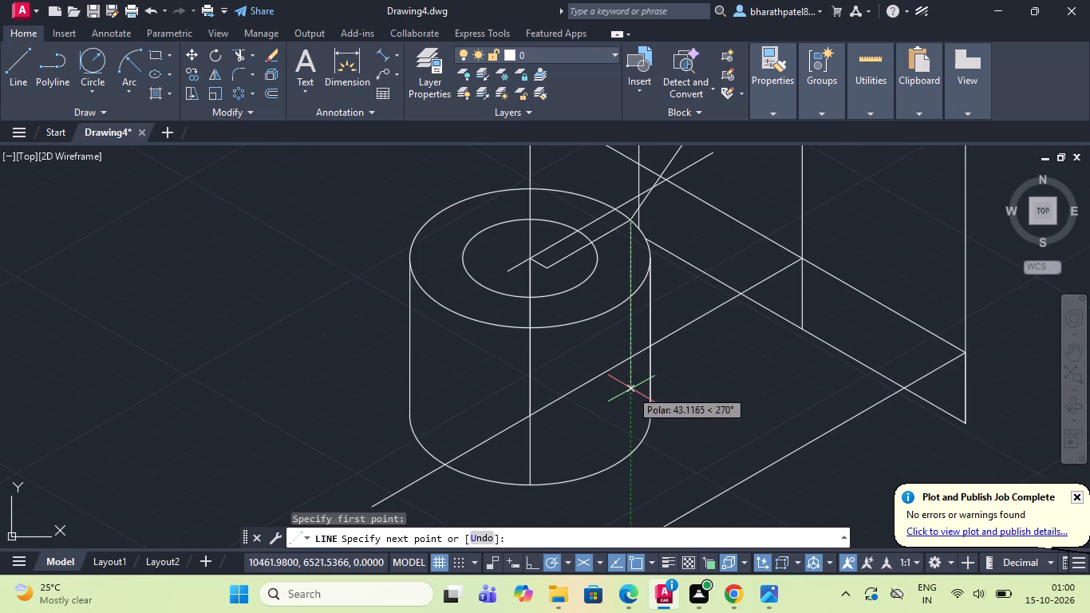
left_click(631, 388)
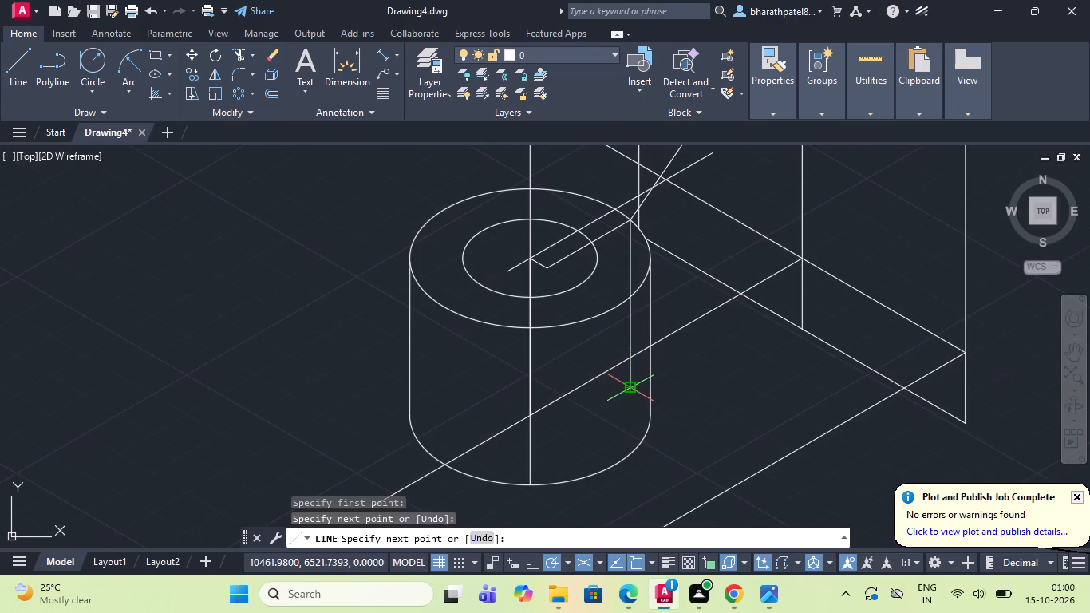
key("Escape")
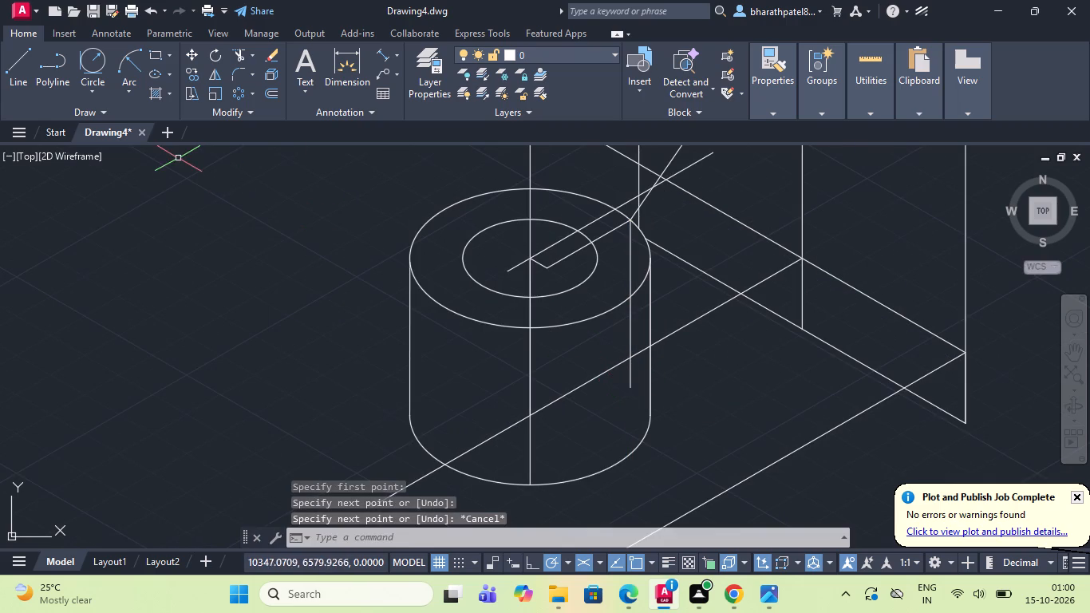
Draw a 100-long vertical line down the face from the slanted line's upper end, continuing about 121 at 212° past the cylinder's base.
scroll(178, 158, "down", 2)
left_click(17, 54)
scroll(622, 362, "down", 2)
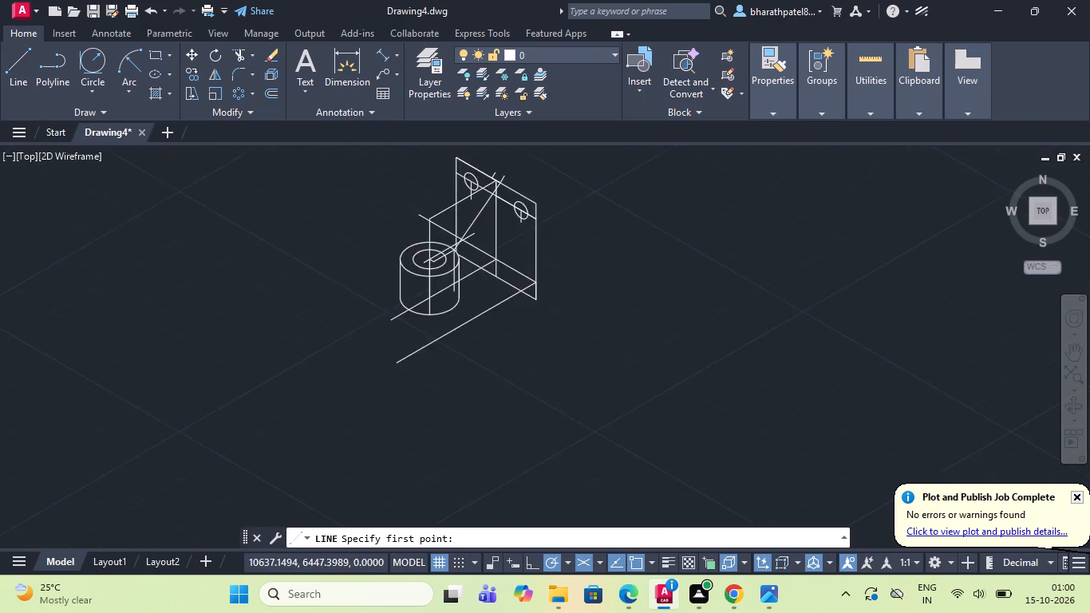
scroll(519, 227, "up", 3)
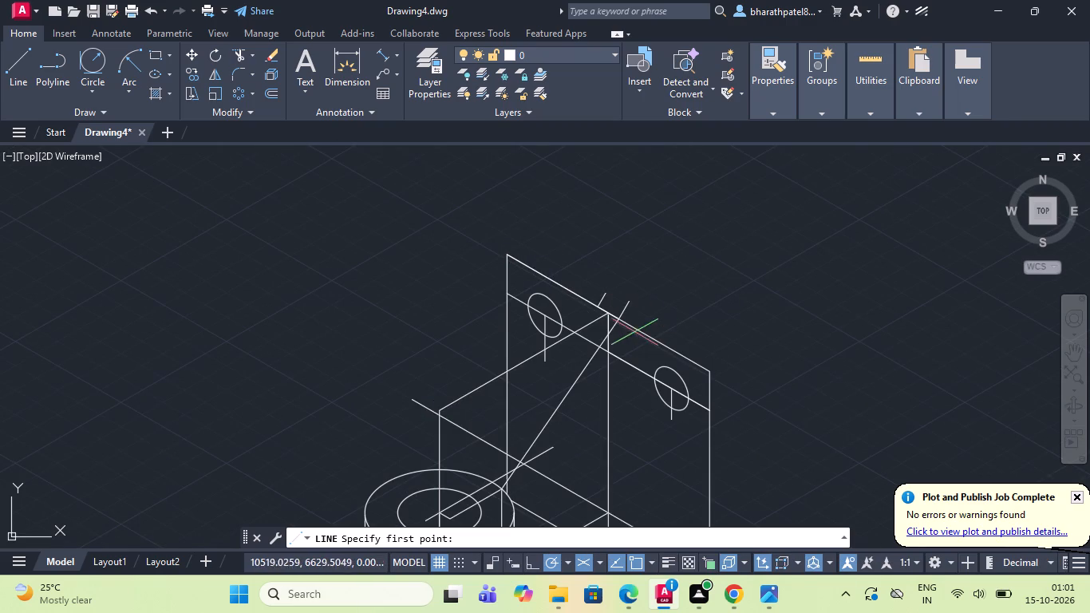
scroll(623, 330, "up", 5)
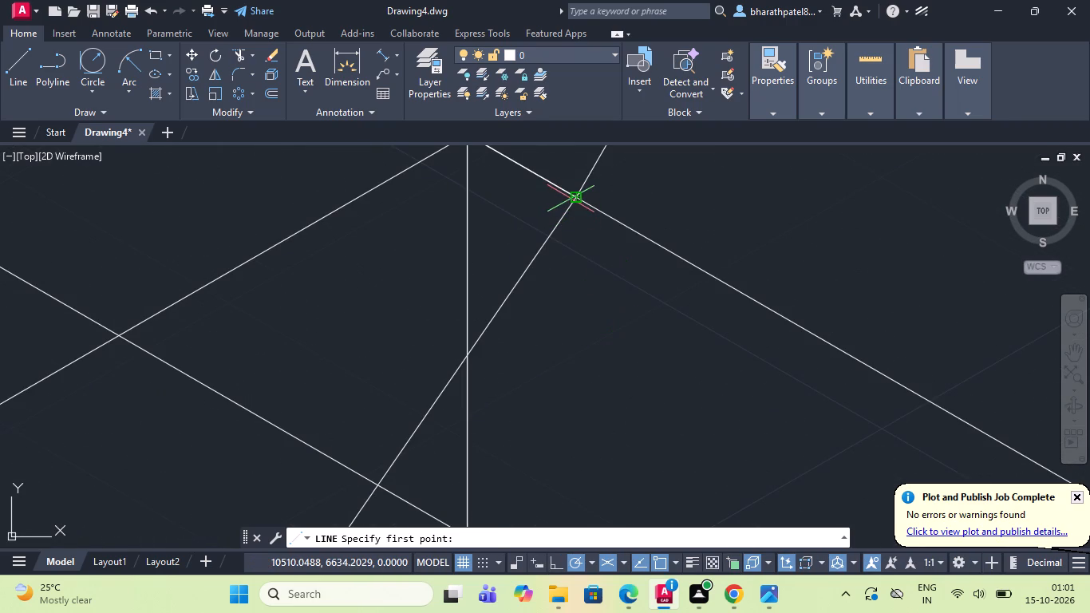
left_click(574, 200)
scroll(574, 200, "down", 7)
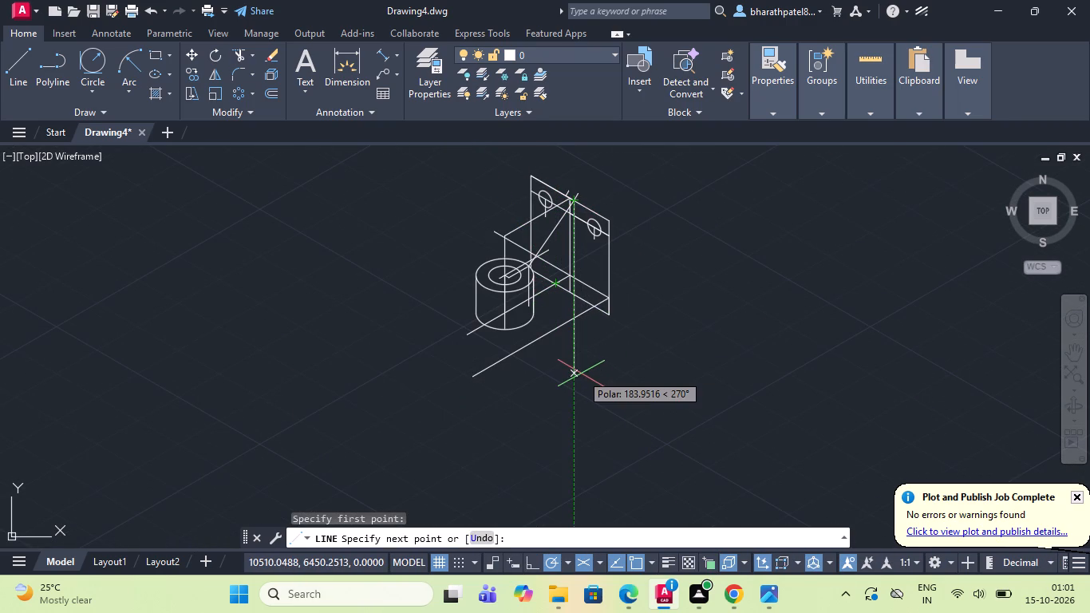
key("1")
type("00")
key("Return")
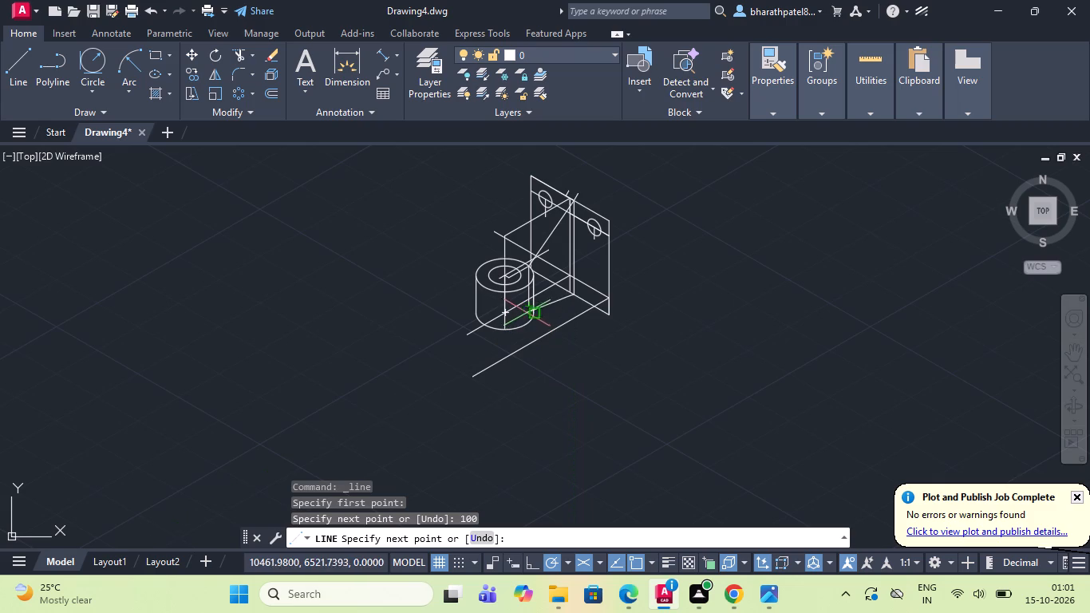
left_click(478, 355)
key("Escape")
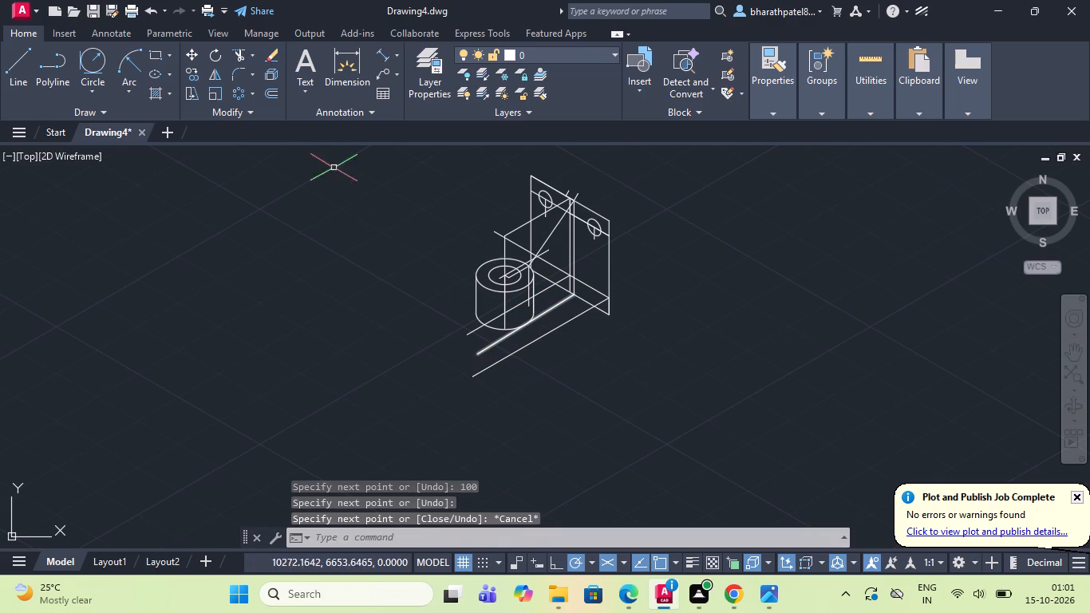
Draw a line along the isometric axis from the new vertical's crossing with the upper base edge to beyond the cylinder.
left_click(6, 61)
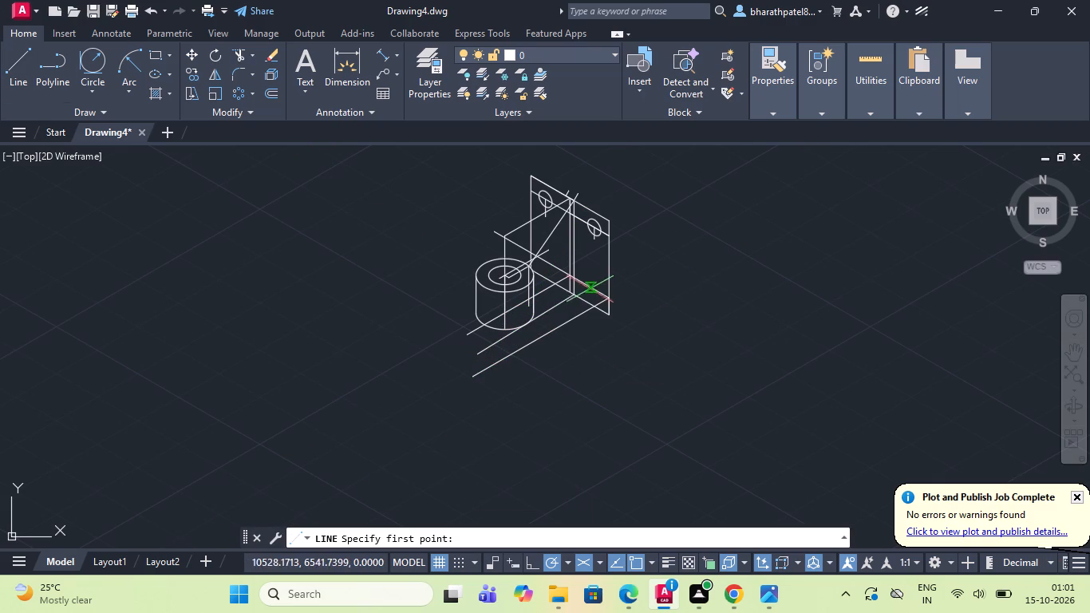
scroll(590, 287, "up", 4)
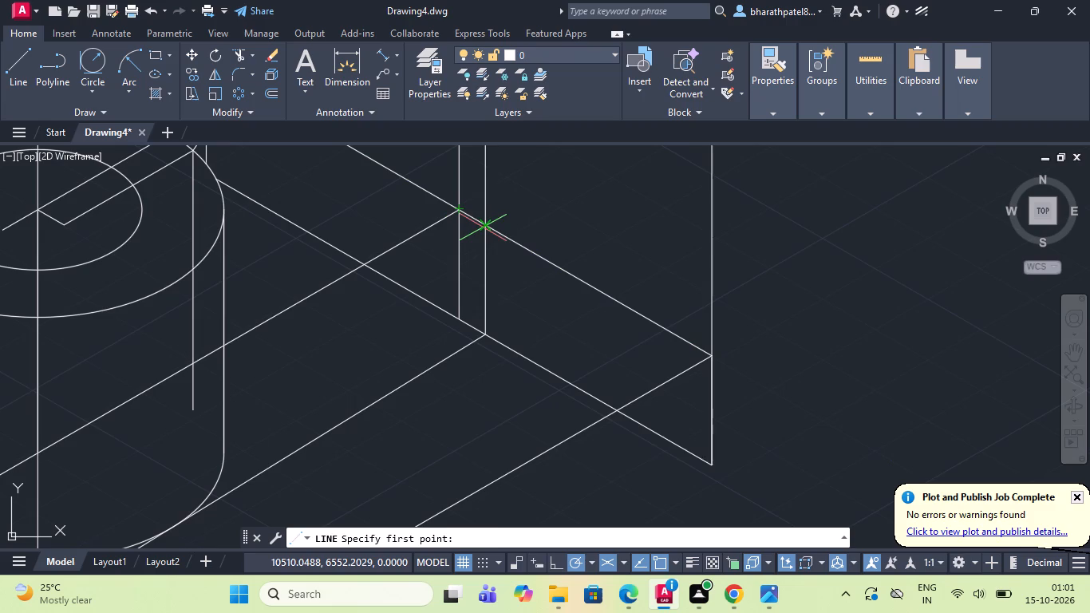
left_click(483, 219)
scroll(483, 219, "down", 2)
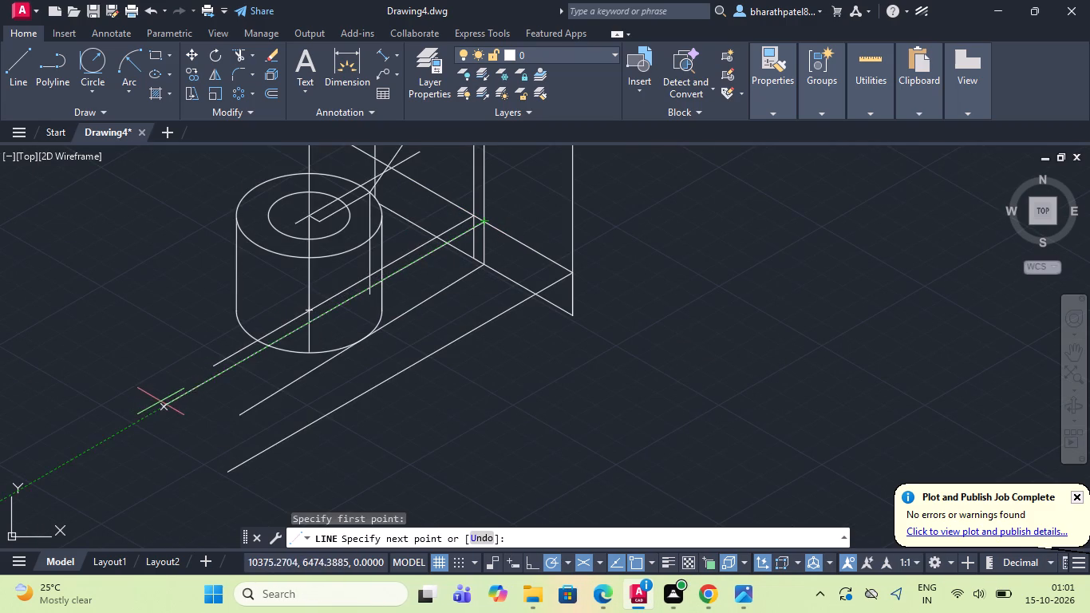
left_click(169, 402)
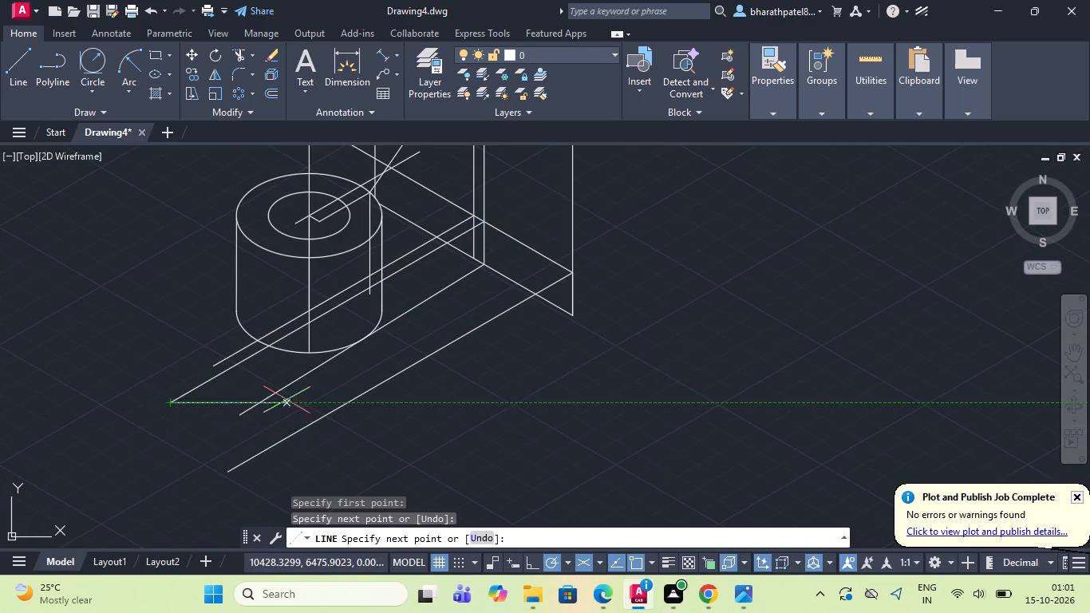
key("Escape")
Delete the line from the new vertical's lower end past the cylinder and the older base line from the face's centre vertical.
left_click(270, 394)
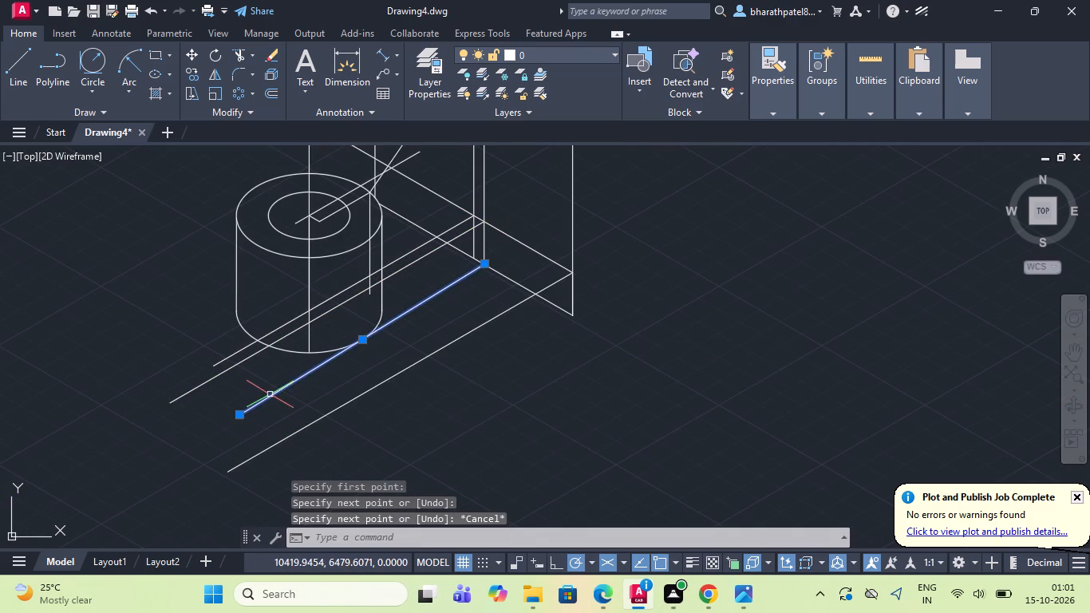
left_click(447, 231)
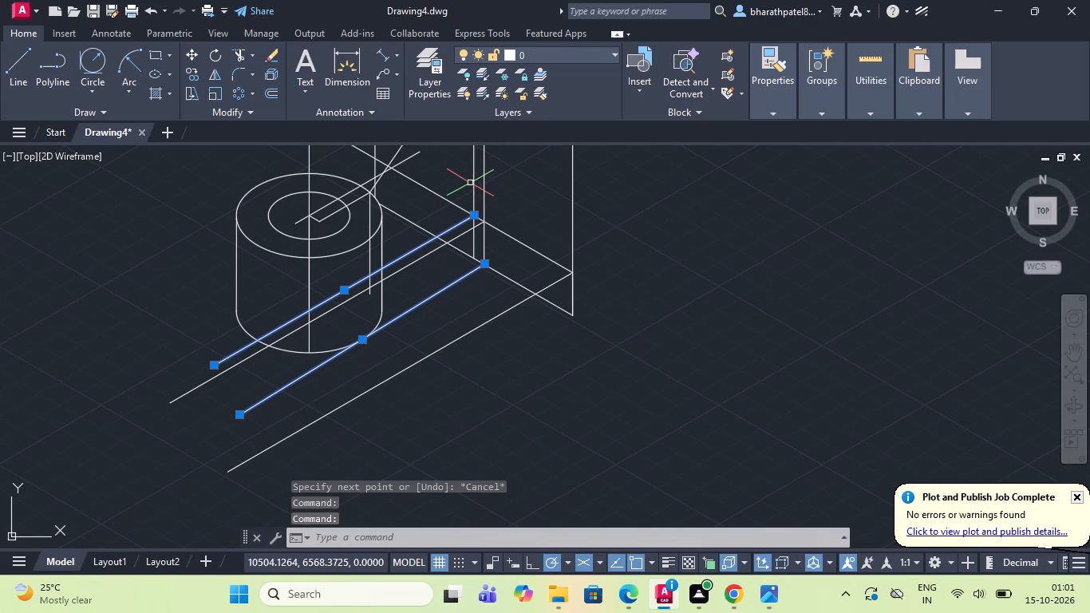
key("Delete")
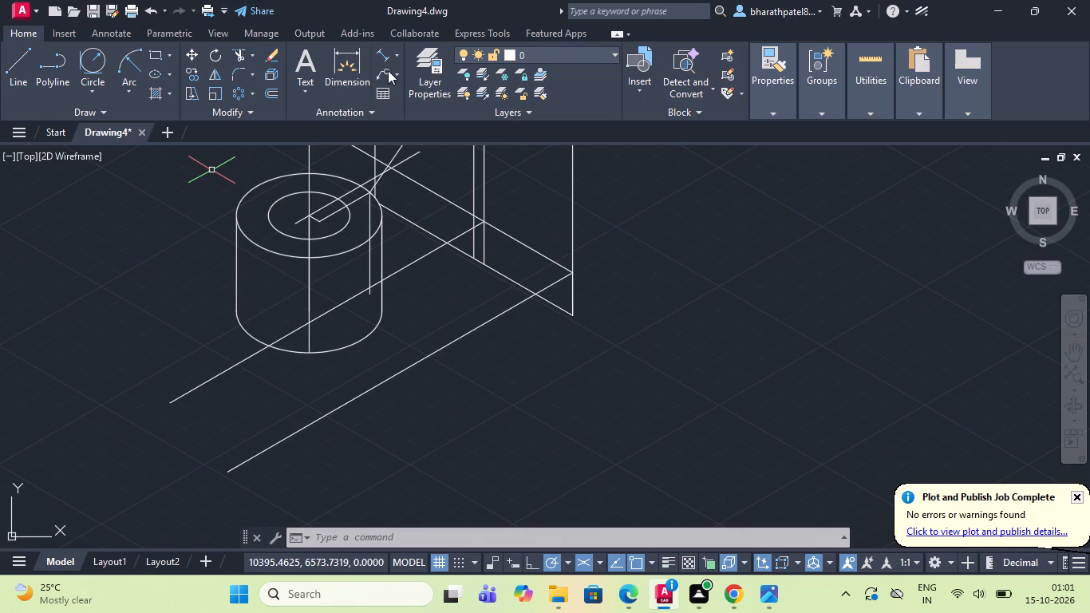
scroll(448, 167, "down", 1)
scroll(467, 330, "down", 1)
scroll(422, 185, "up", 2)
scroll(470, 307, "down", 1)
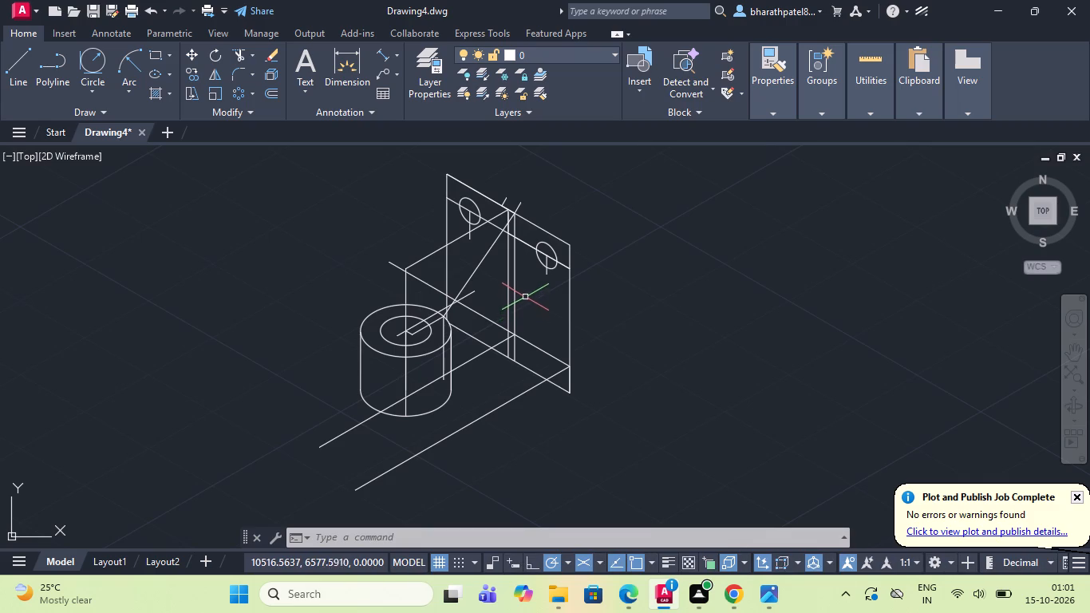
Trim the cylinder's centre axis line back to the top rim, removing every segment extending toward the face.
scroll(545, 276, "down", 1)
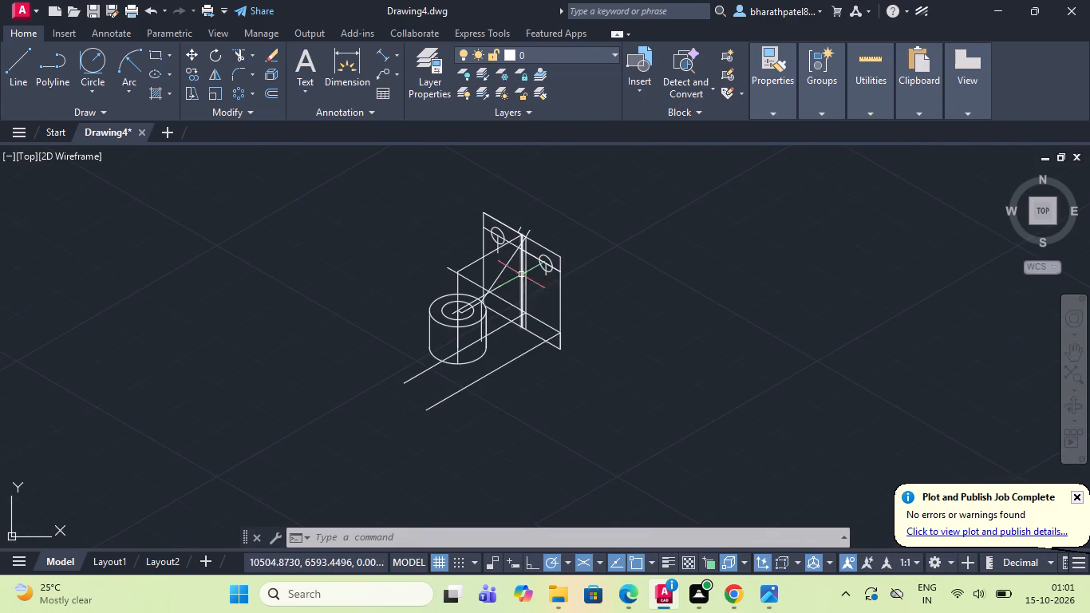
scroll(507, 279, "up", 2)
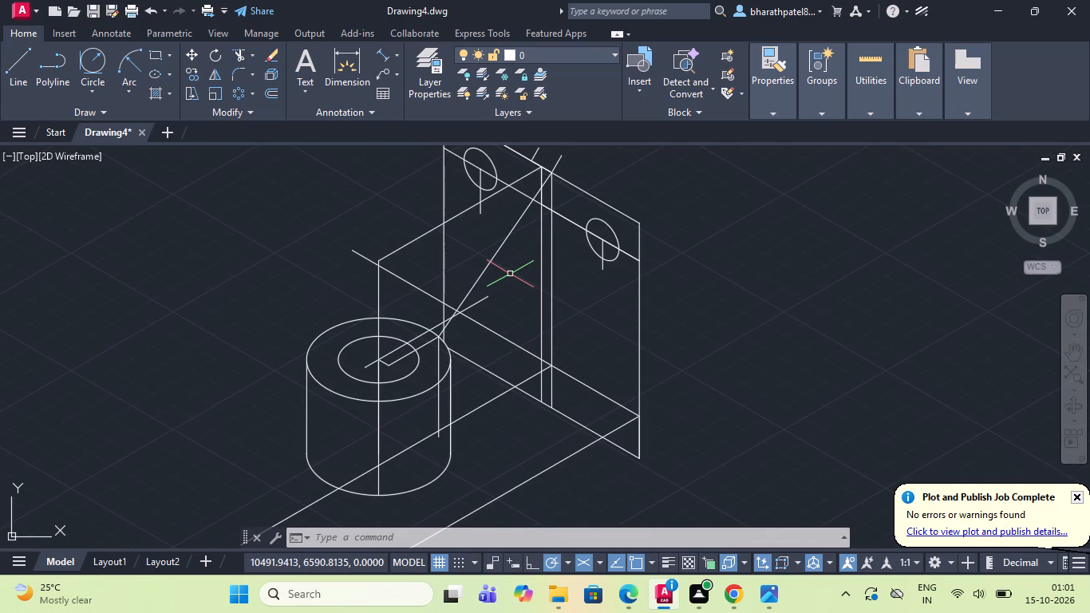
scroll(510, 269, "down", 1)
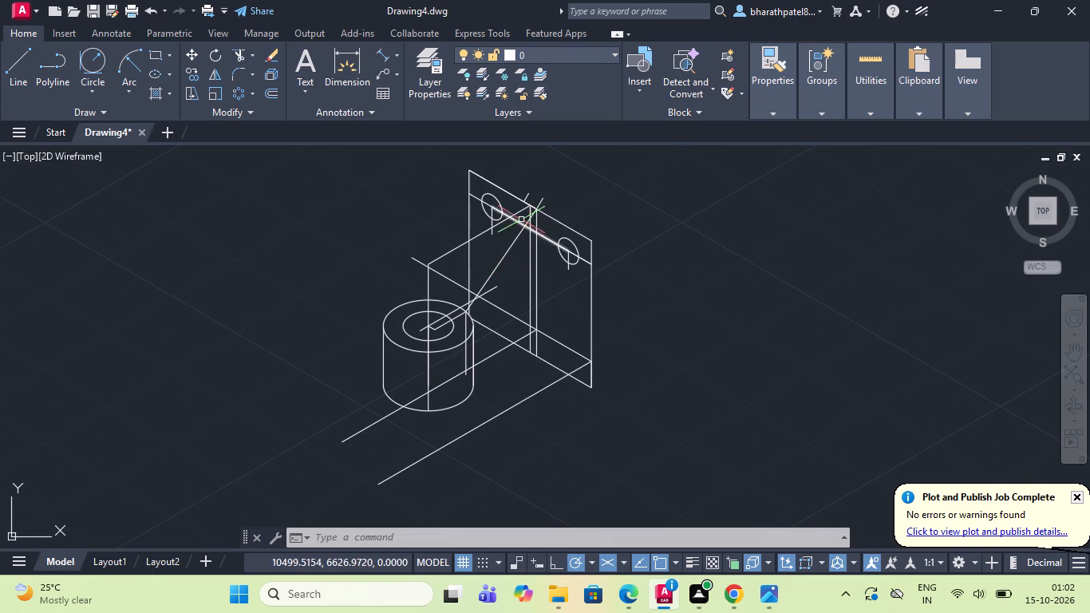
scroll(521, 219, "up", 3)
scroll(520, 219, "down", 2)
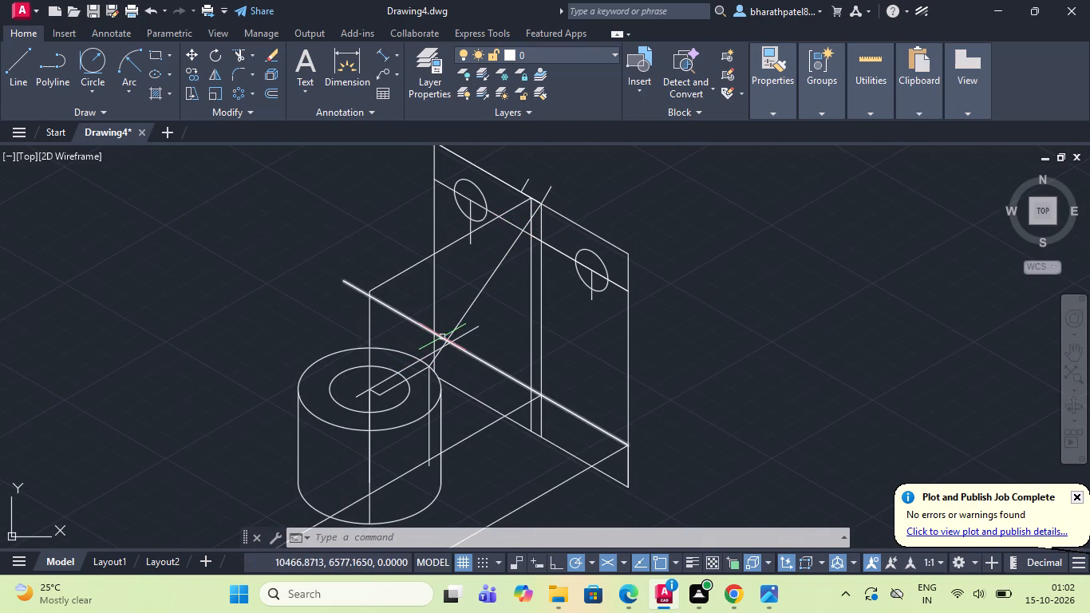
left_click(235, 49)
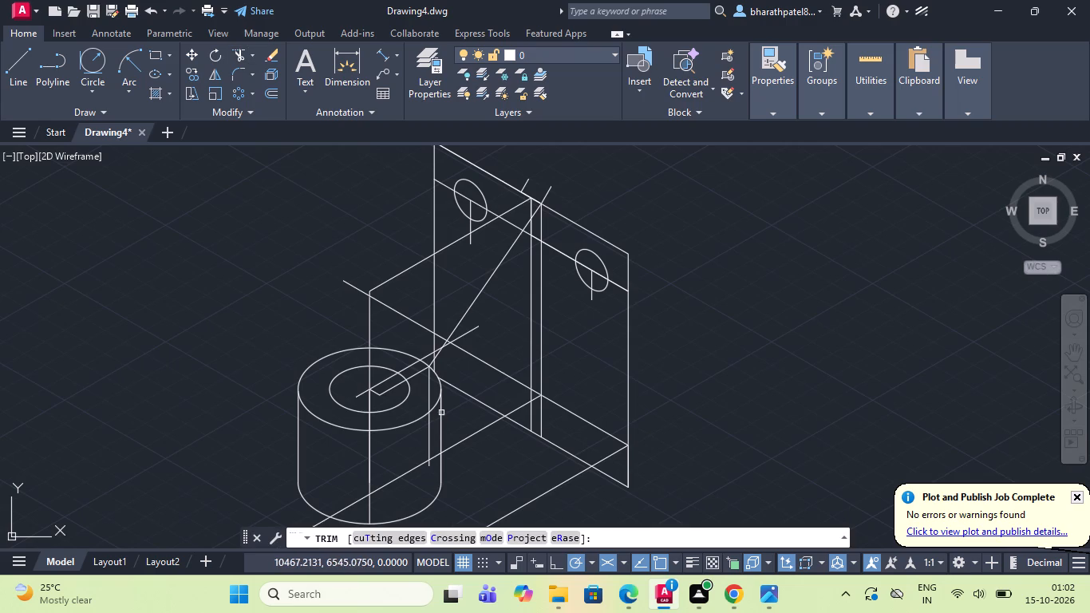
scroll(402, 366, "up", 3)
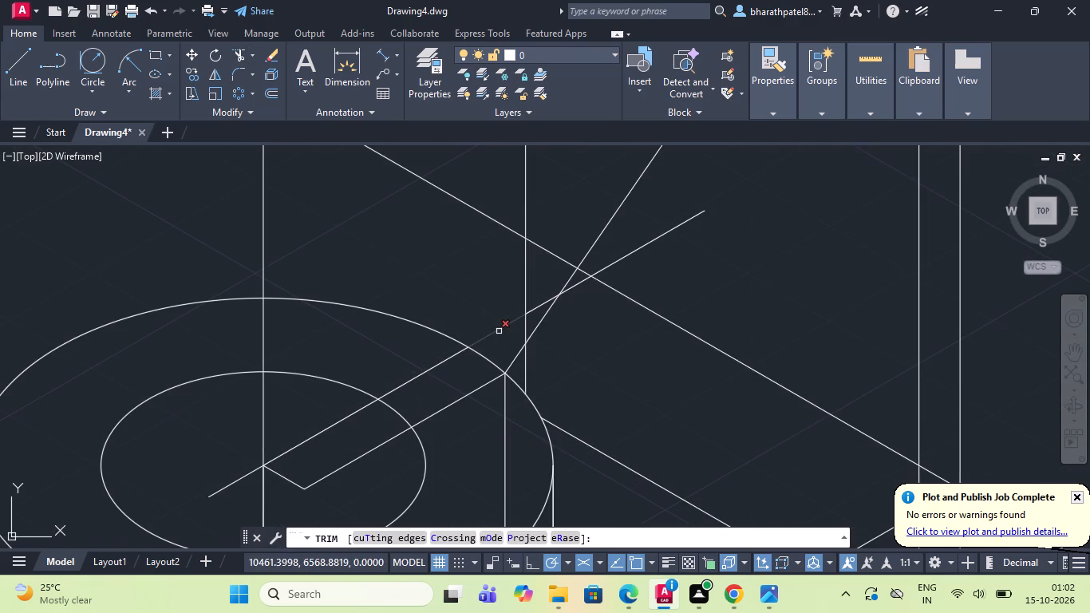
left_click(499, 331)
left_click(531, 307)
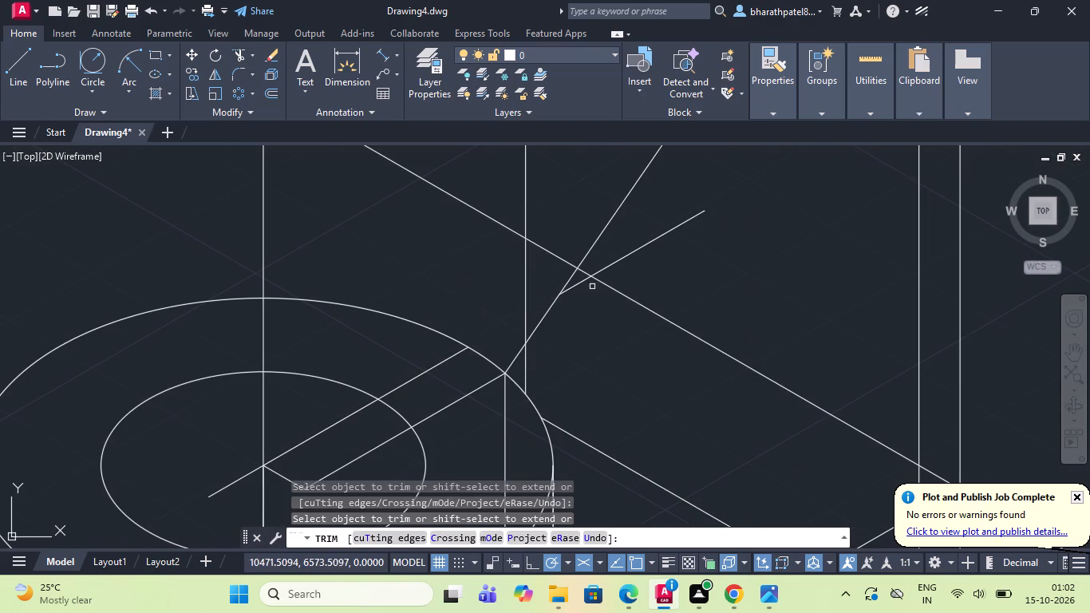
left_click(583, 283)
left_click(598, 267)
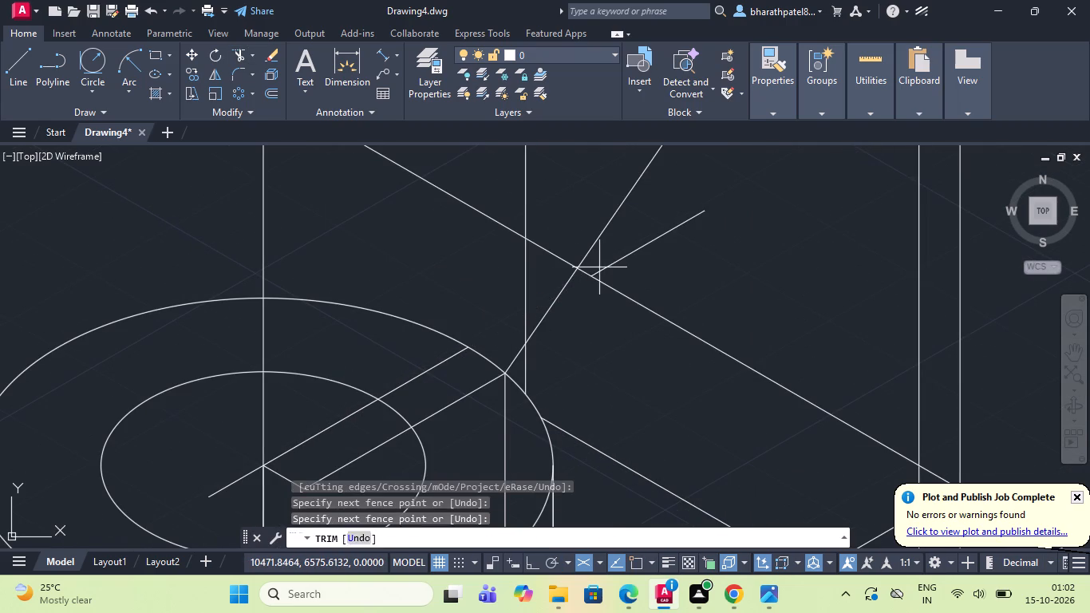
left_click(614, 278)
Trim the slanted line's overhang above the face's top edge.
scroll(614, 278, "down", 4)
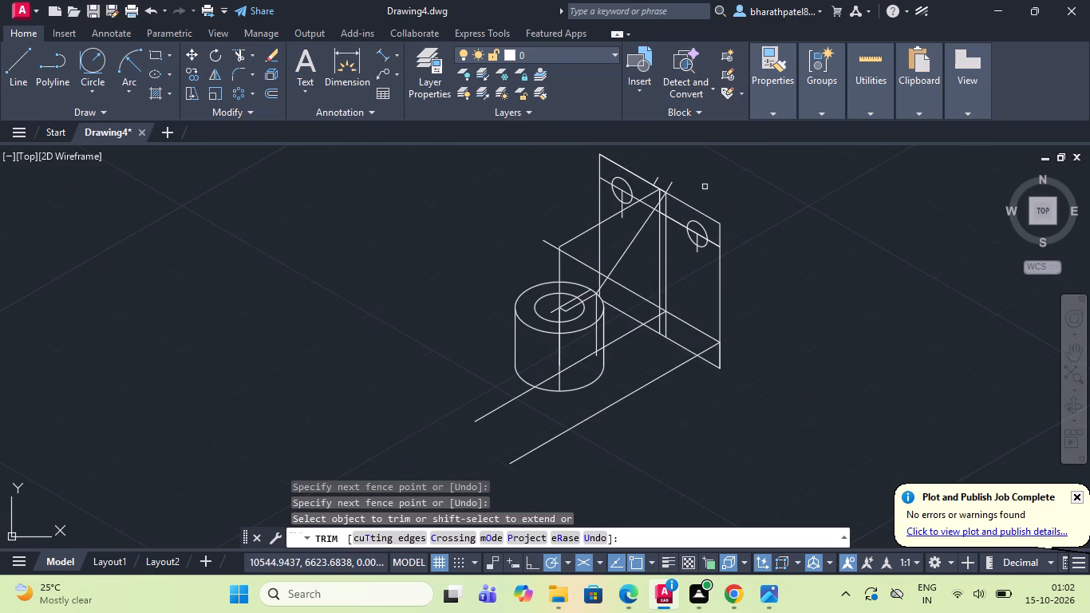
scroll(662, 177, "up", 4)
left_click_drag(685, 227, 729, 273)
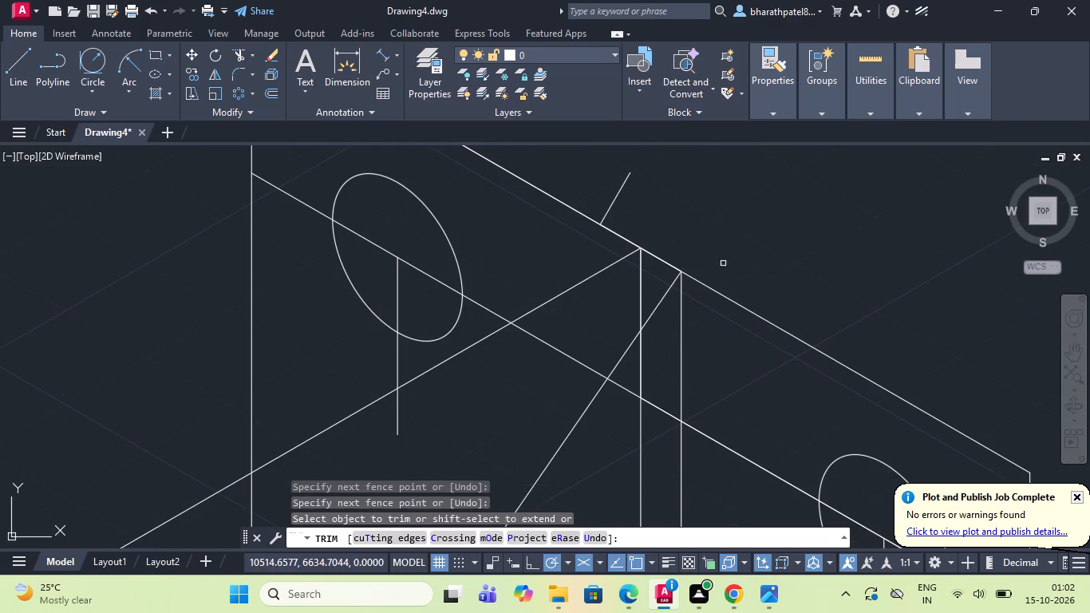
scroll(719, 257, "down", 4)
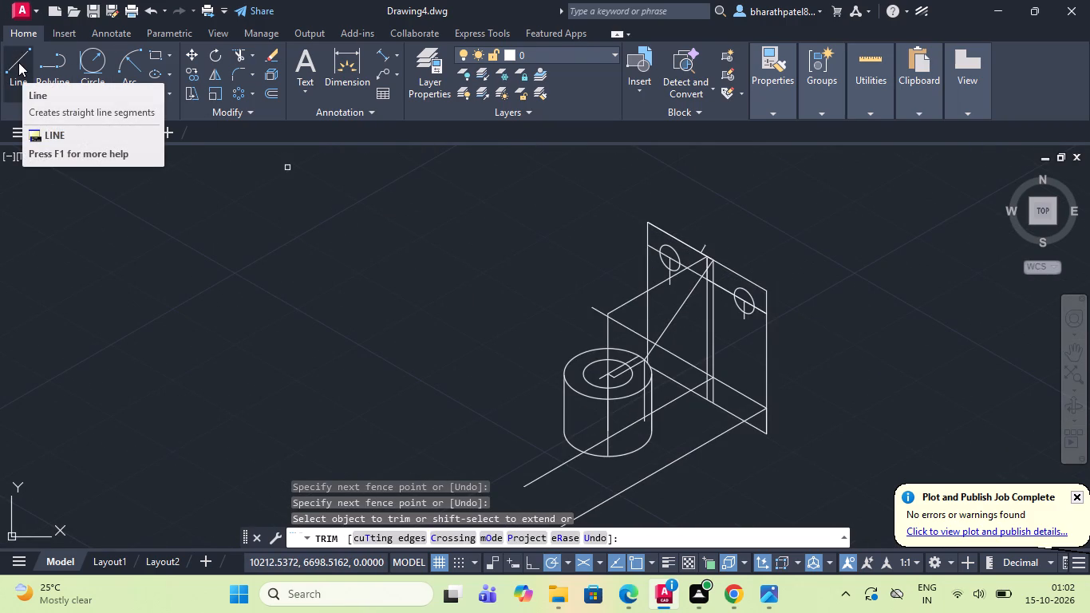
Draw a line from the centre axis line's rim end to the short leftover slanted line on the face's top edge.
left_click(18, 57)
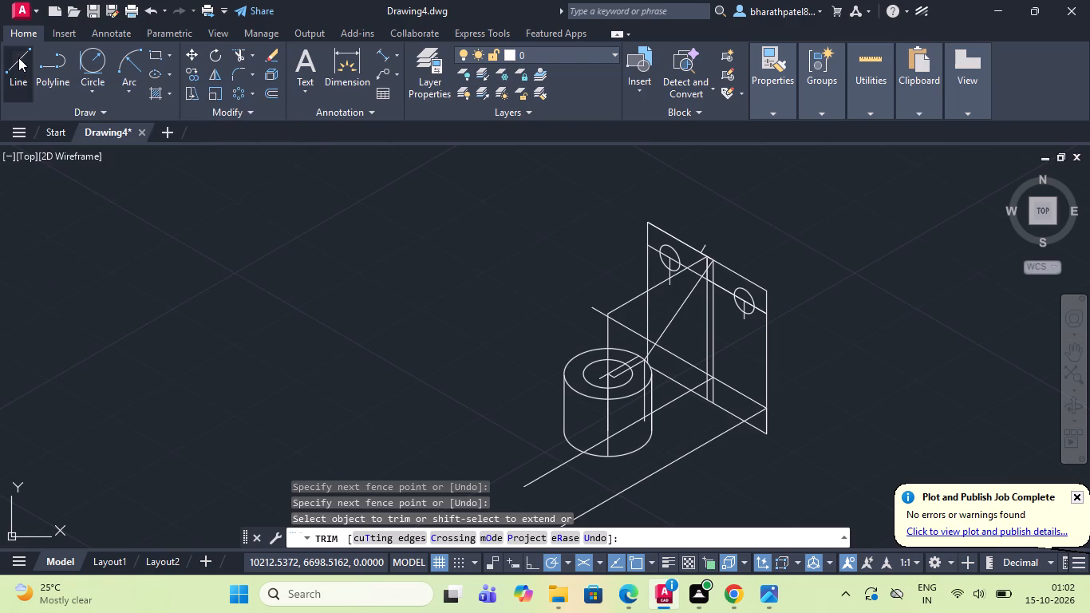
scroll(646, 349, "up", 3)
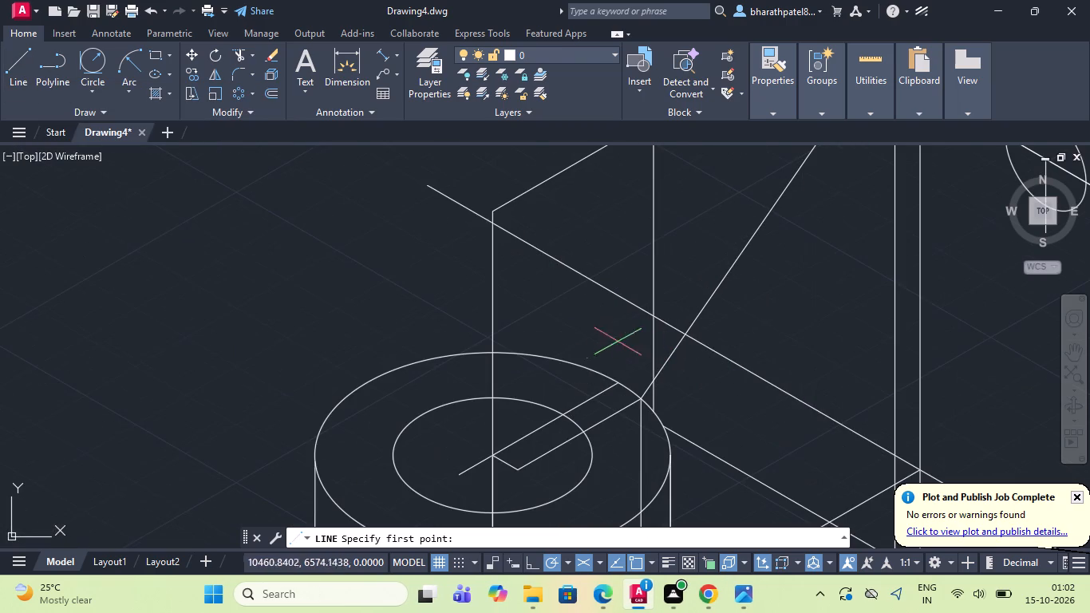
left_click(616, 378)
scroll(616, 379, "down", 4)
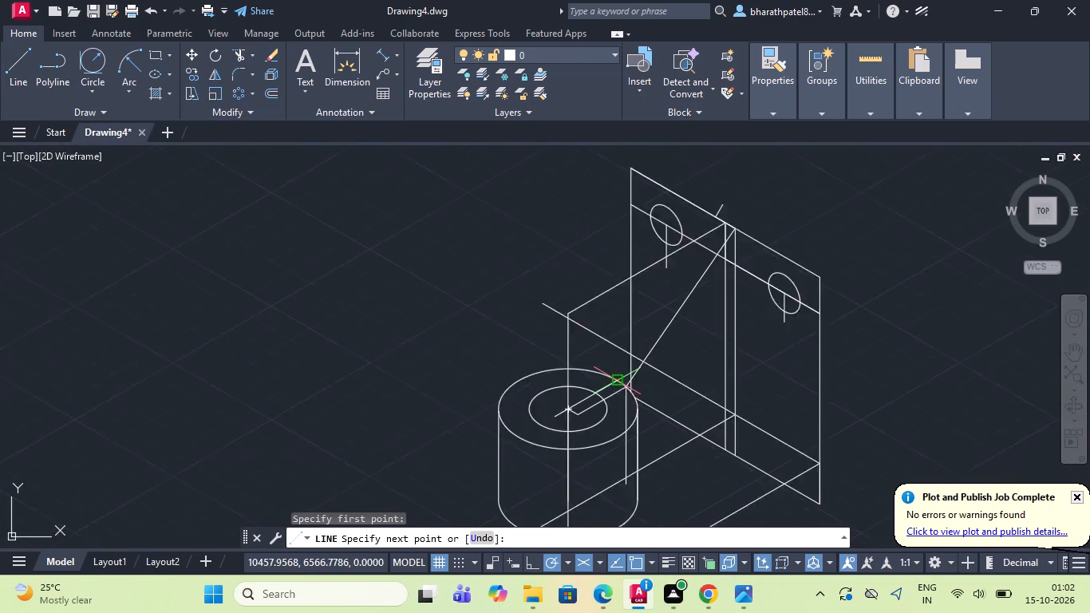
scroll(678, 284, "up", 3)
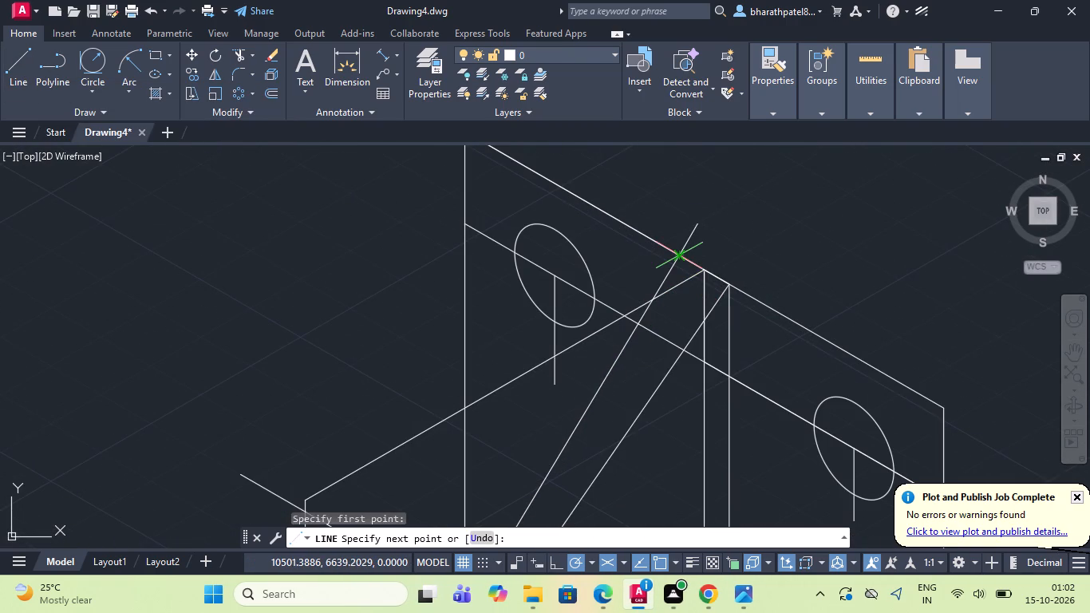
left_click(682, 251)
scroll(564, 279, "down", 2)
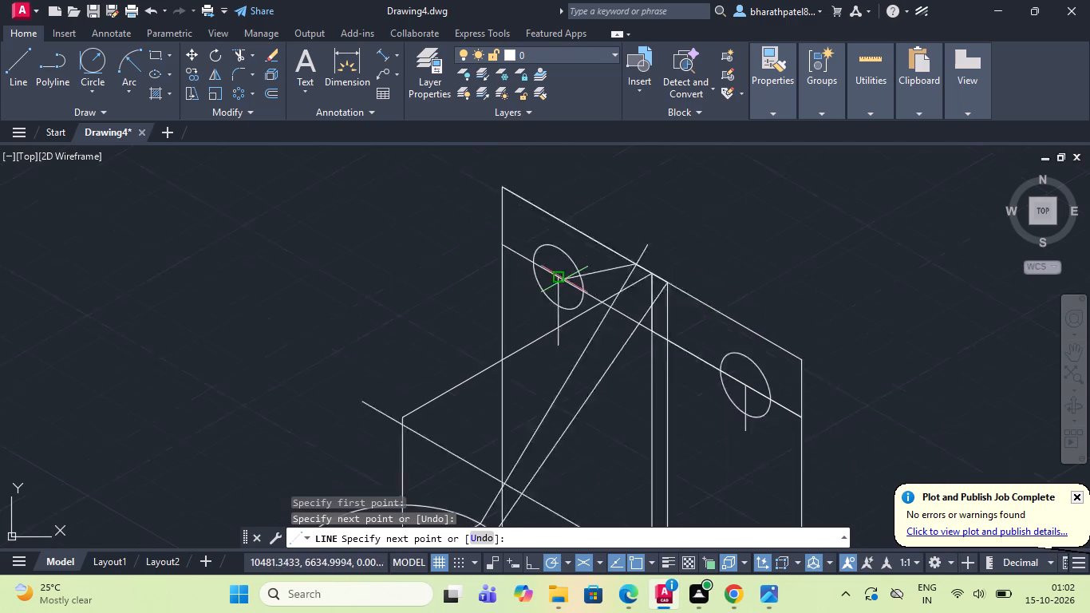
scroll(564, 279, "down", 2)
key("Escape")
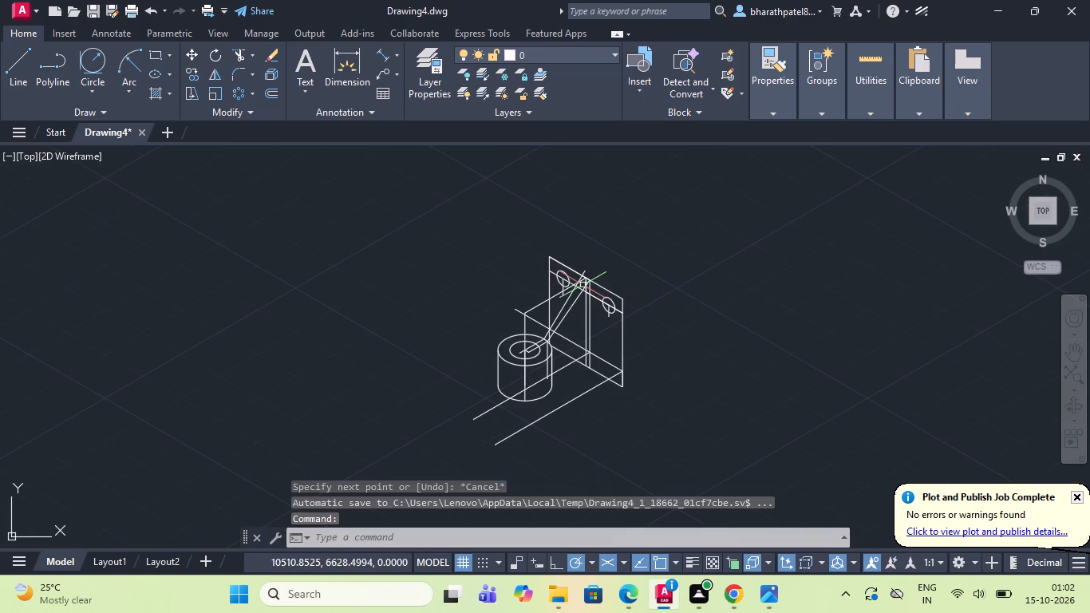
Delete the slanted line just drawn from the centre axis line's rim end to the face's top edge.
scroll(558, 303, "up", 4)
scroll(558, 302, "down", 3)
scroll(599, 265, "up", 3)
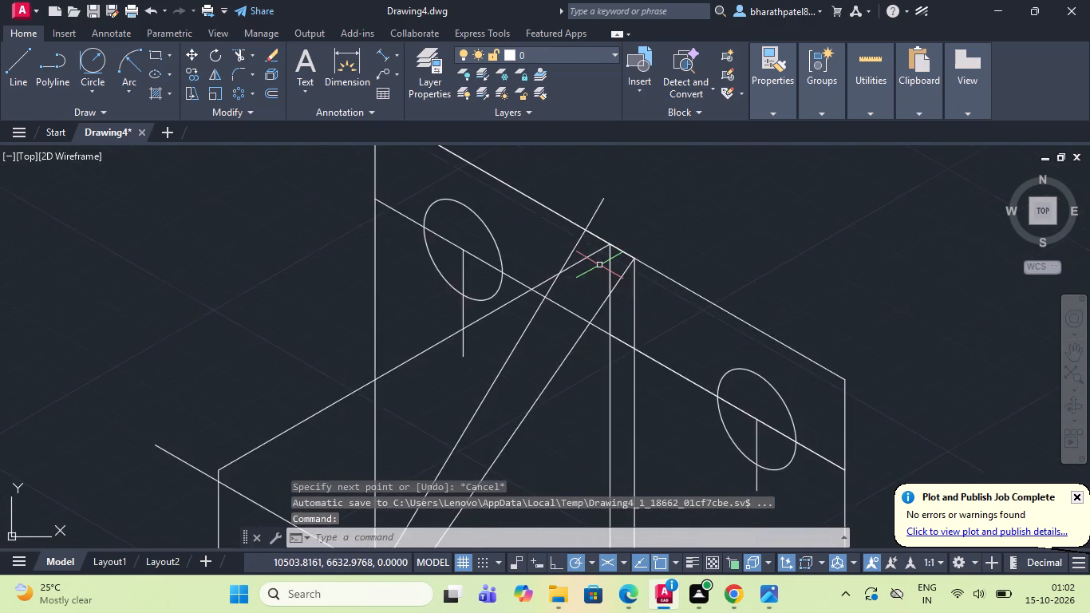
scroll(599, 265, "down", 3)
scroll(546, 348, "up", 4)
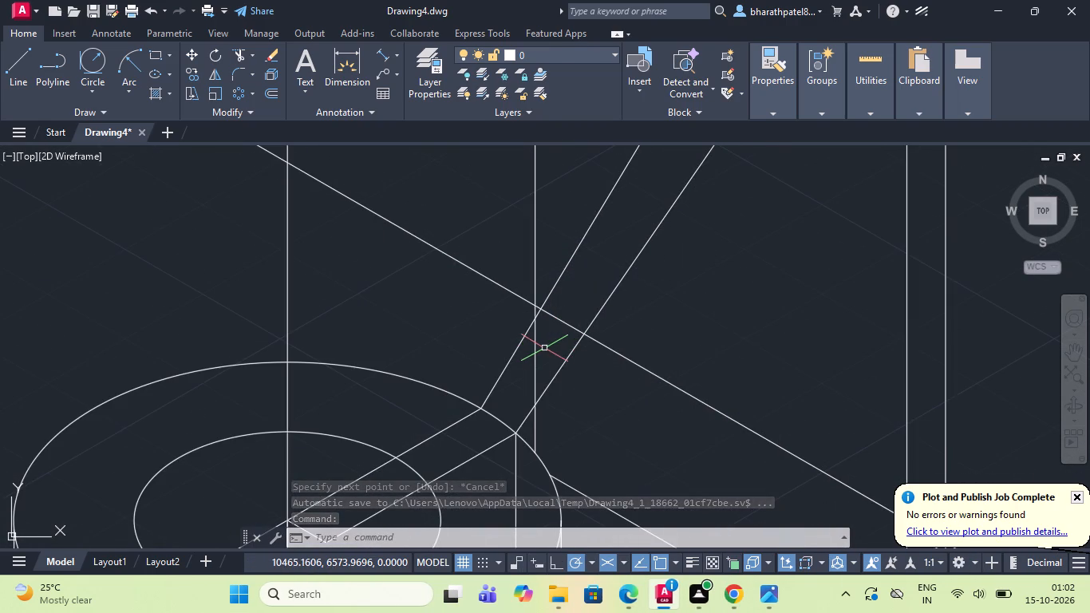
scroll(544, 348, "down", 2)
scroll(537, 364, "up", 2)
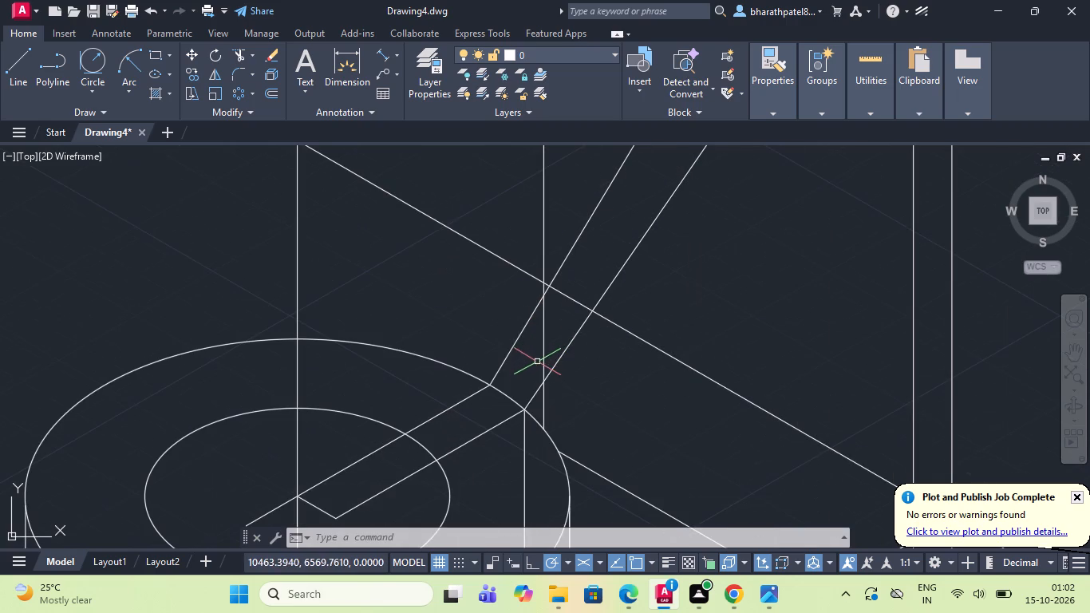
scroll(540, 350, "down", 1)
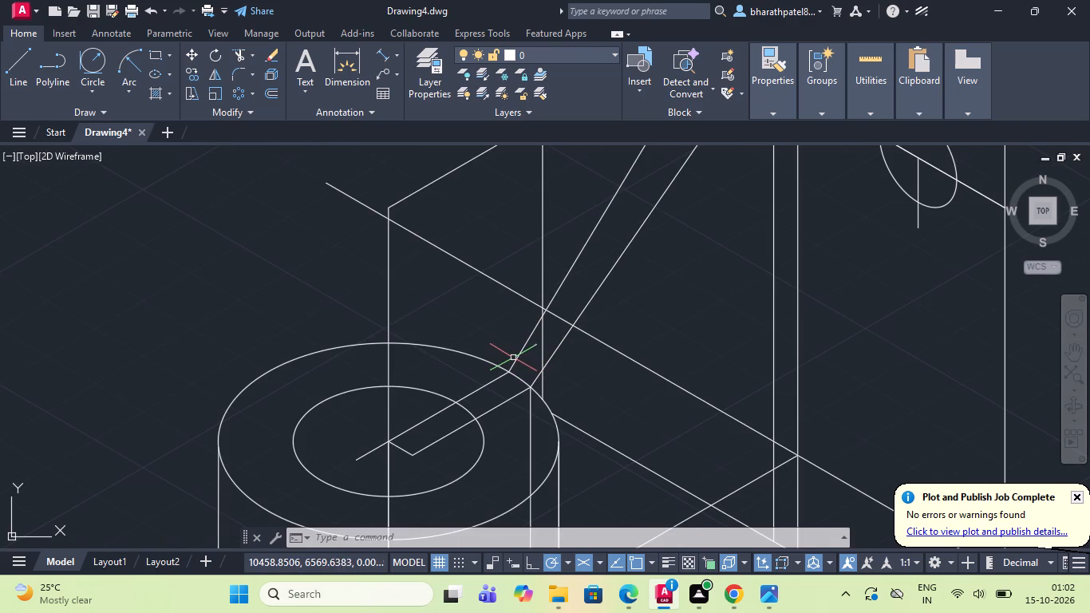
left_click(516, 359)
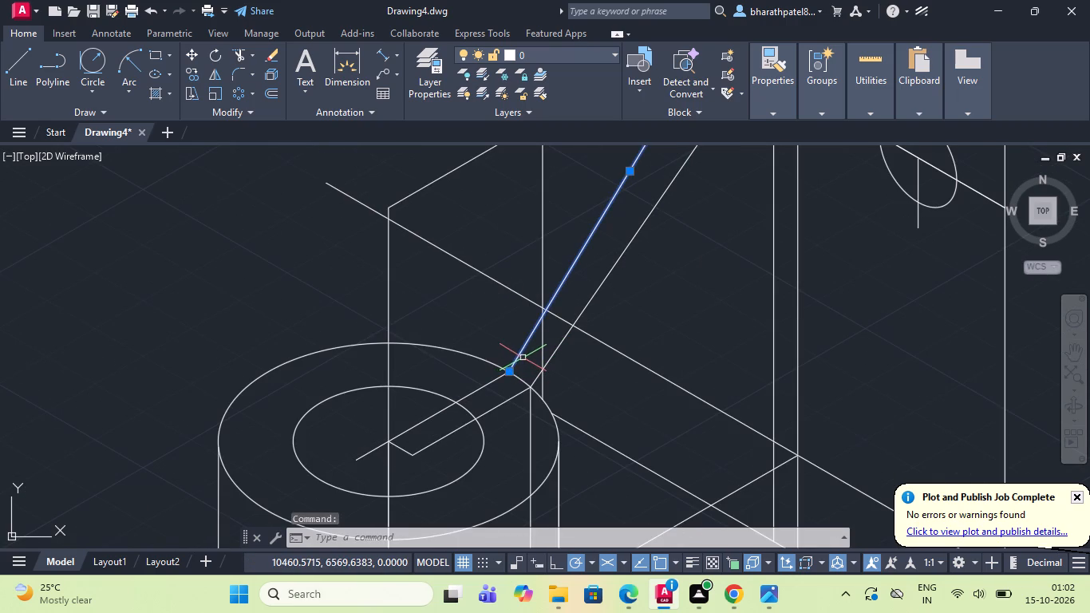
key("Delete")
Draw a 5-long line at 150° from the cylinder's top centre, continuing at 30° to just beyond the outer rim.
left_click(12, 54)
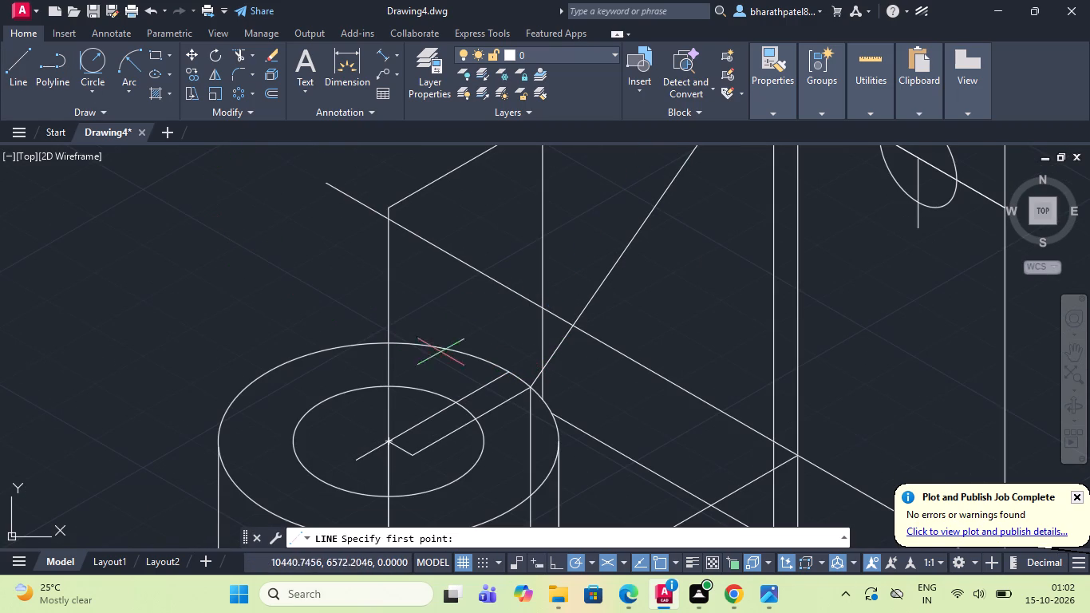
left_click_drag(389, 443, 387, 435)
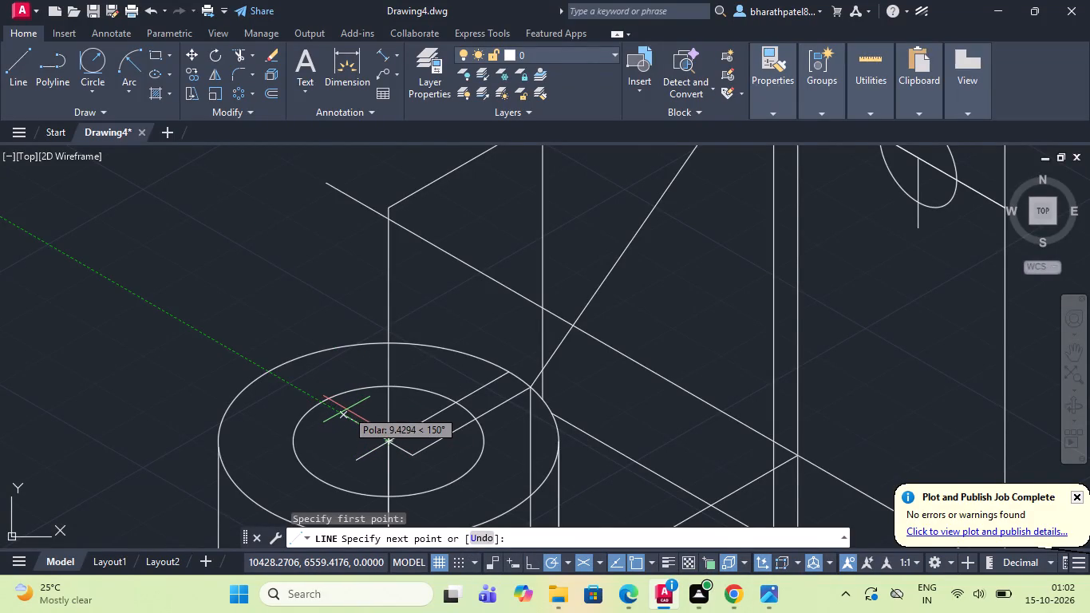
scroll(346, 410, "down", 1)
scroll(346, 410, "up", 2)
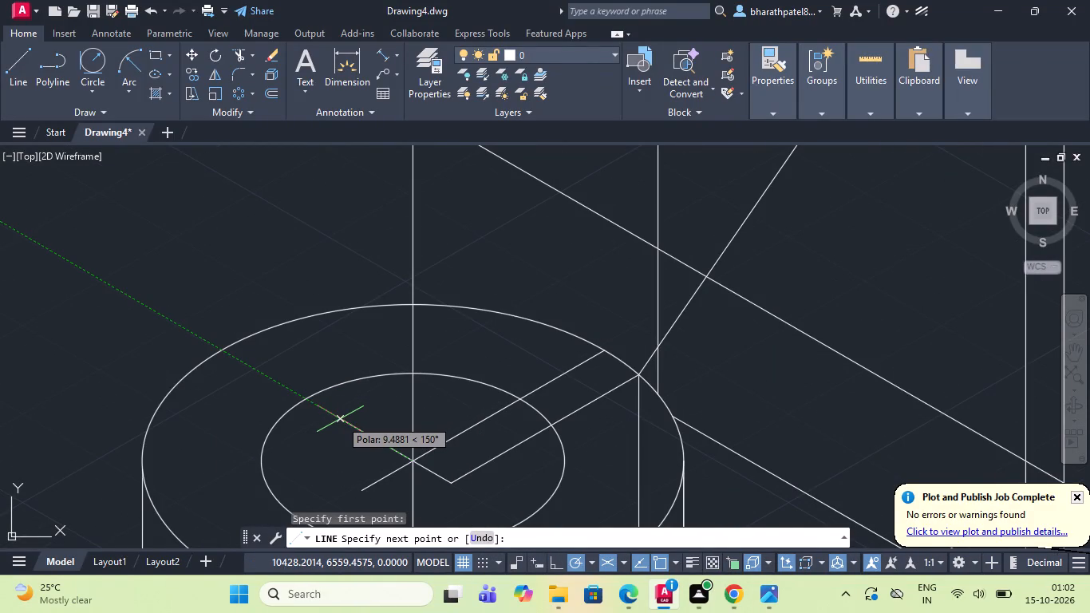
key("5")
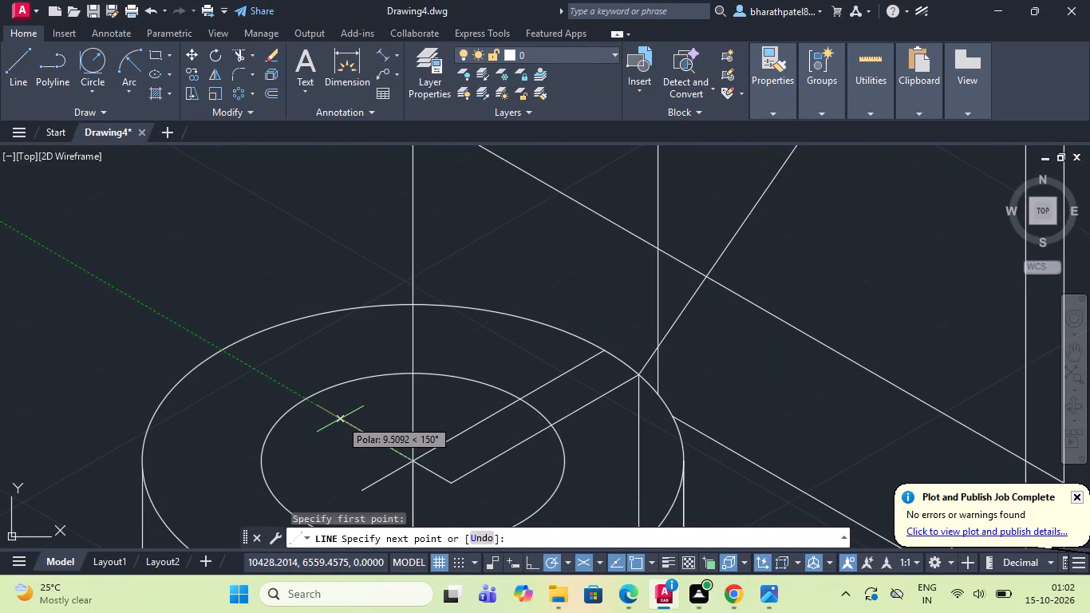
key("Return")
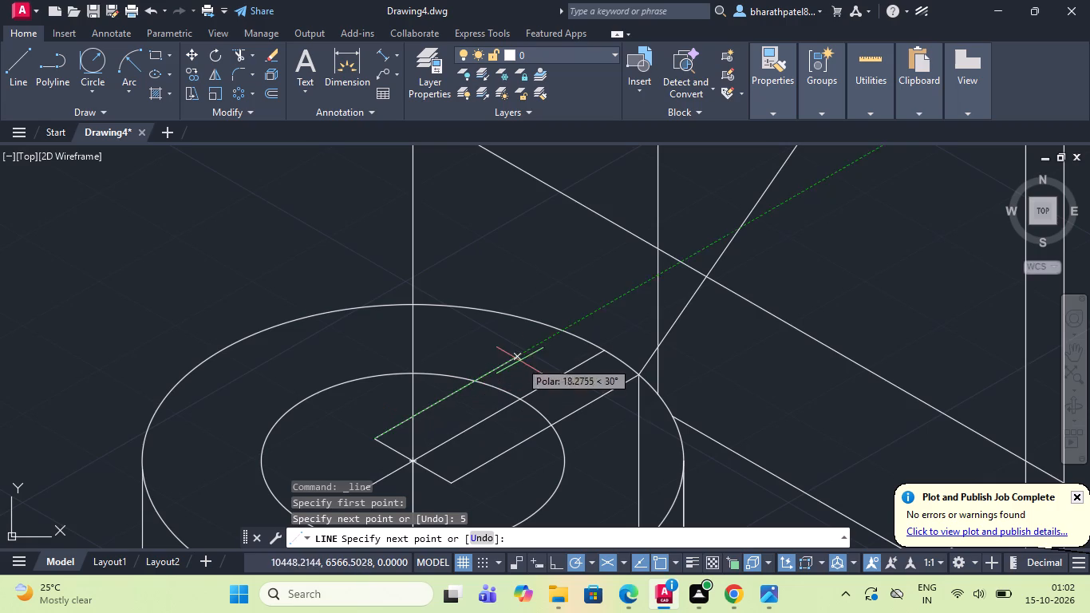
left_click(602, 310)
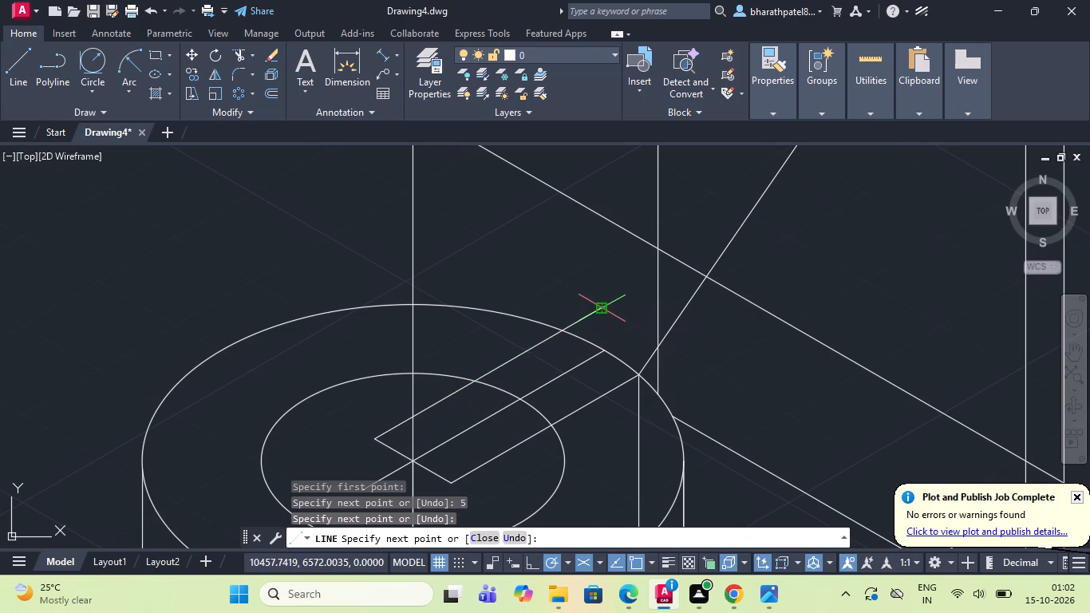
key("Escape")
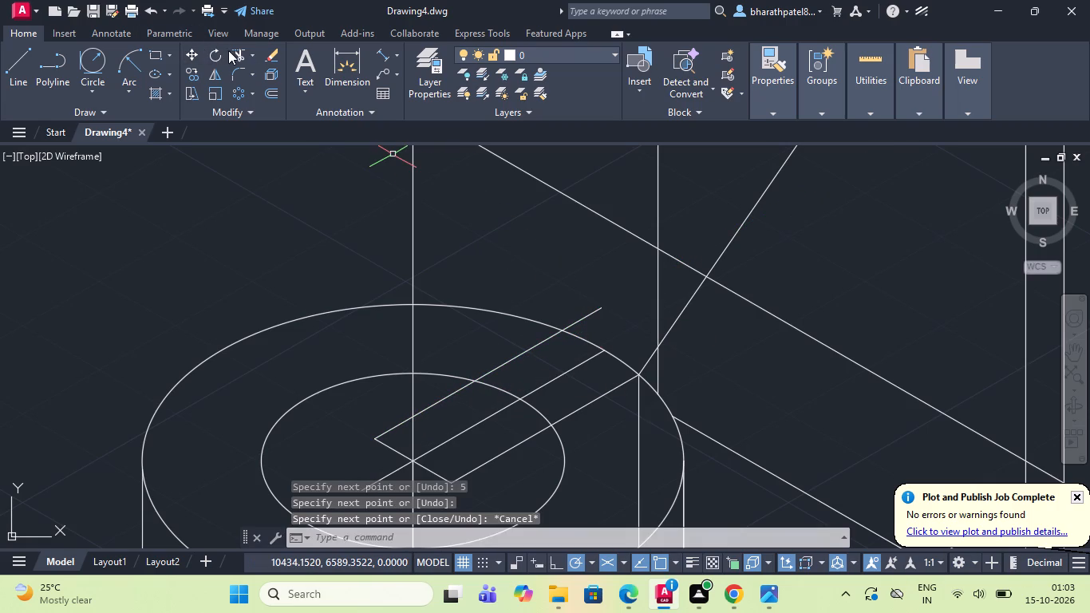
Trim the new 30° line's overhang past the cylinder's top rim.
left_click(232, 51)
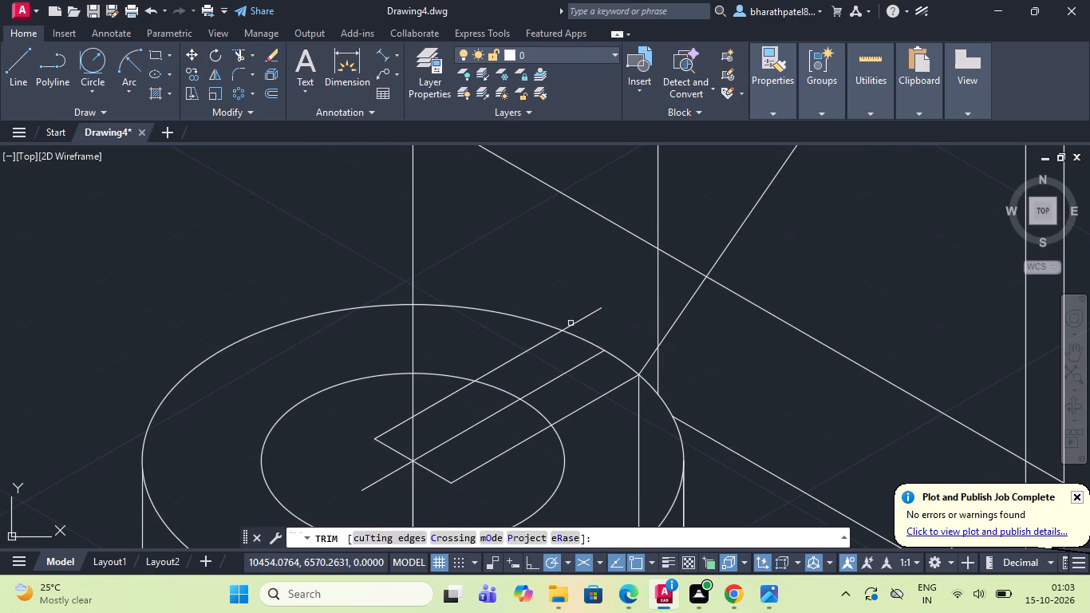
left_click(571, 323)
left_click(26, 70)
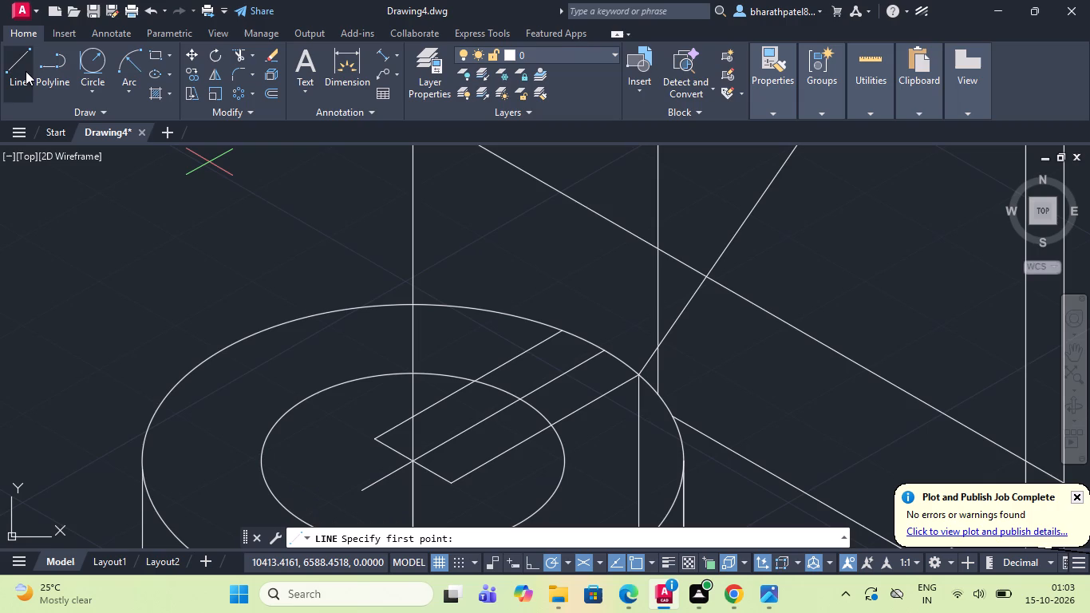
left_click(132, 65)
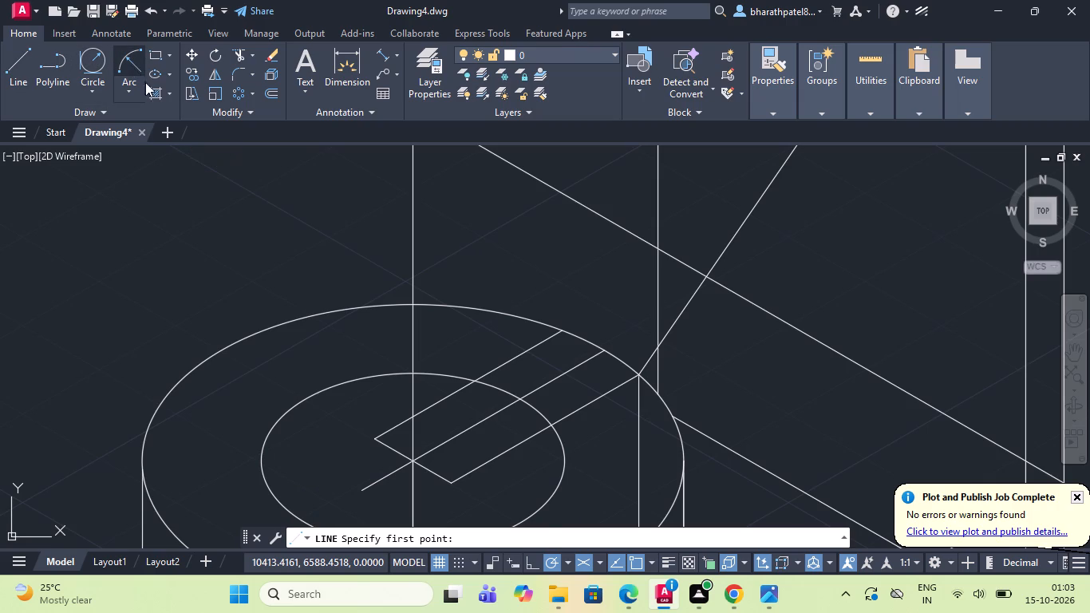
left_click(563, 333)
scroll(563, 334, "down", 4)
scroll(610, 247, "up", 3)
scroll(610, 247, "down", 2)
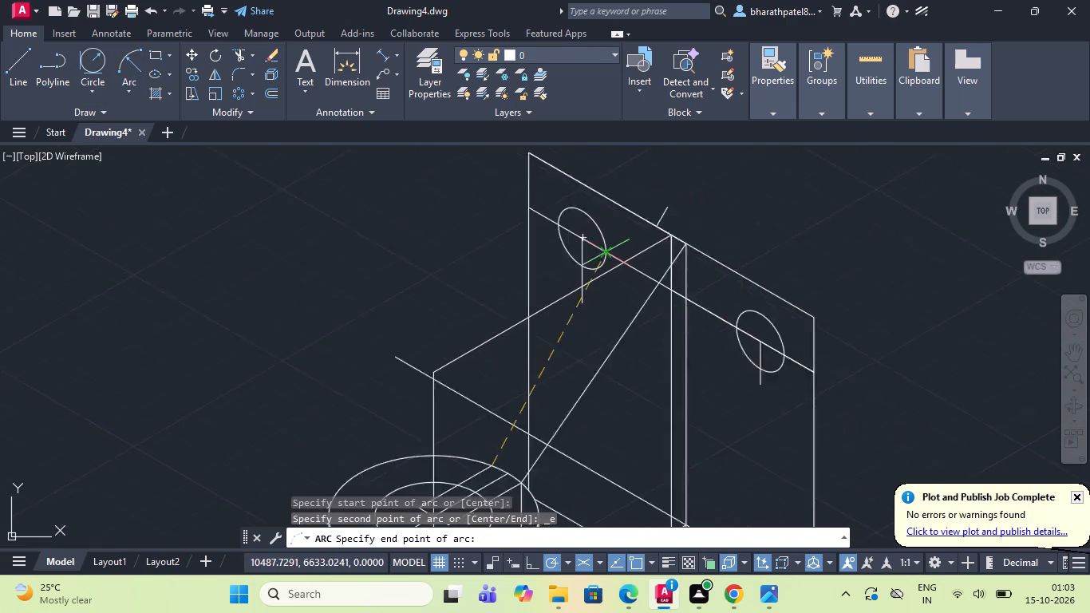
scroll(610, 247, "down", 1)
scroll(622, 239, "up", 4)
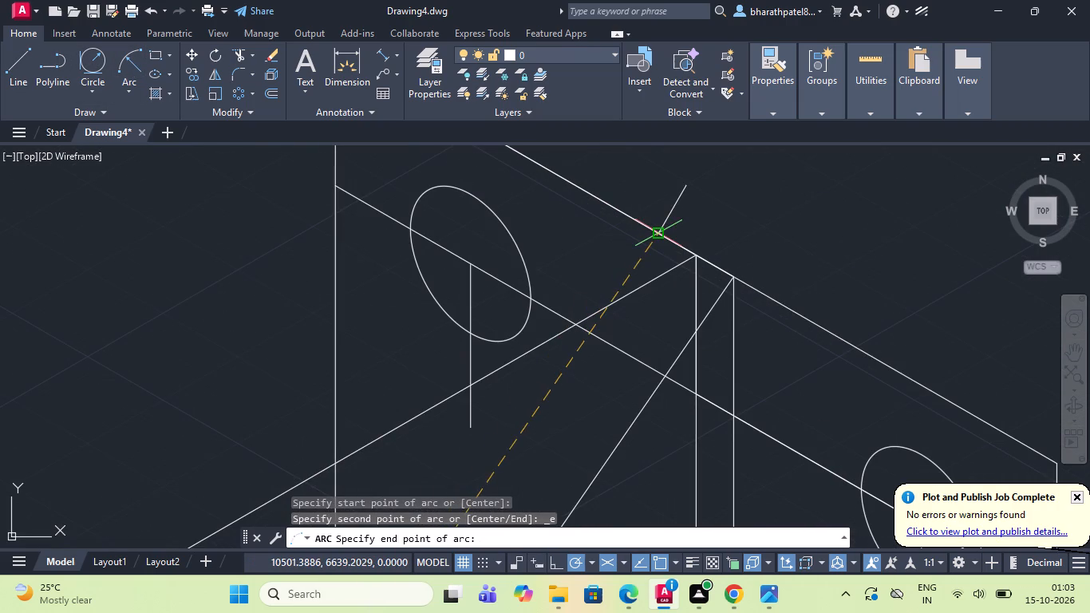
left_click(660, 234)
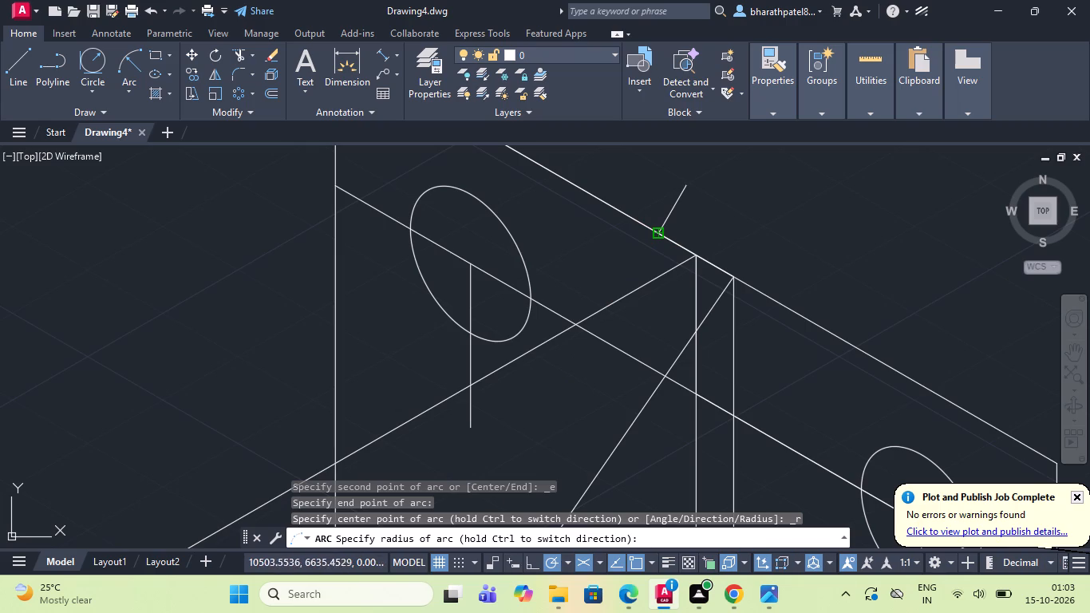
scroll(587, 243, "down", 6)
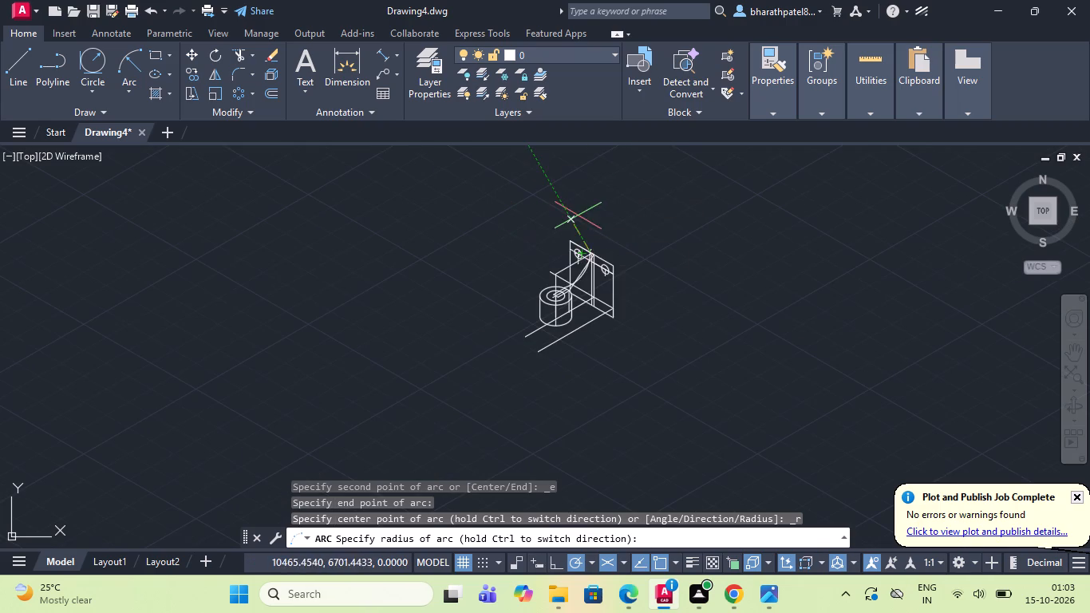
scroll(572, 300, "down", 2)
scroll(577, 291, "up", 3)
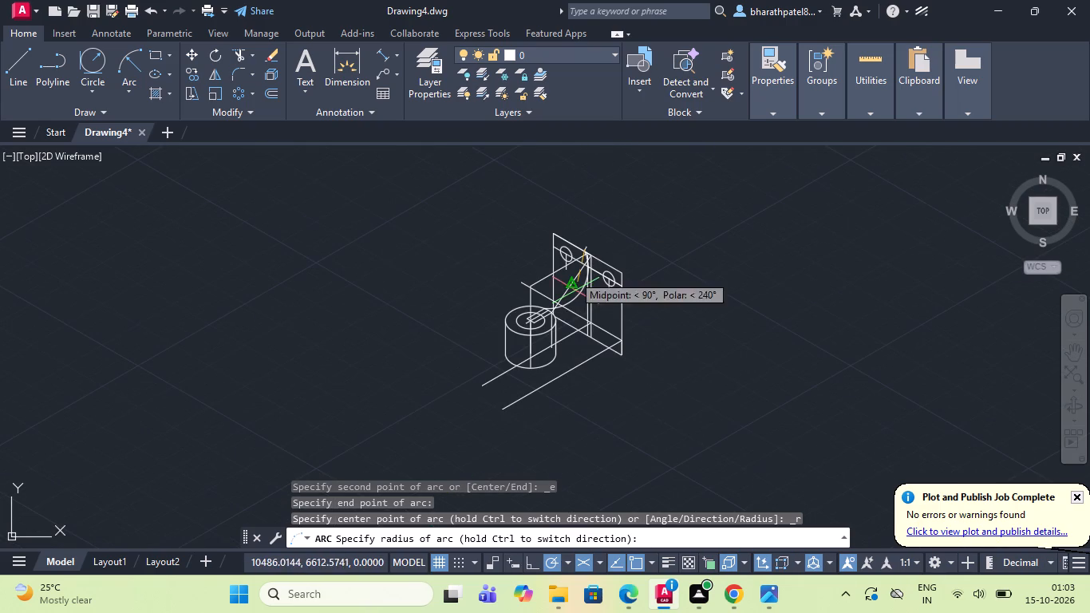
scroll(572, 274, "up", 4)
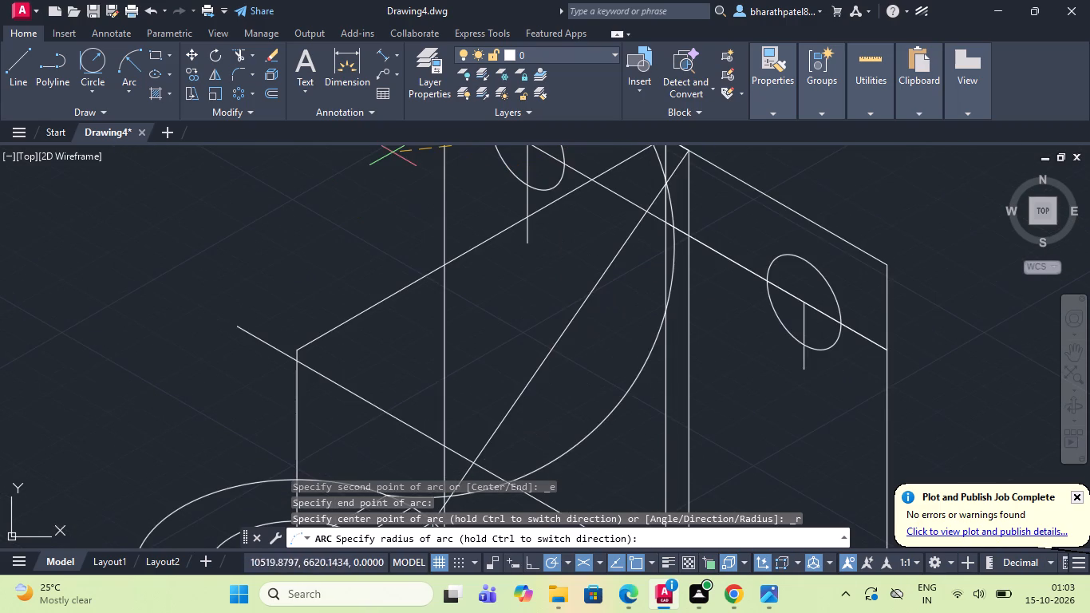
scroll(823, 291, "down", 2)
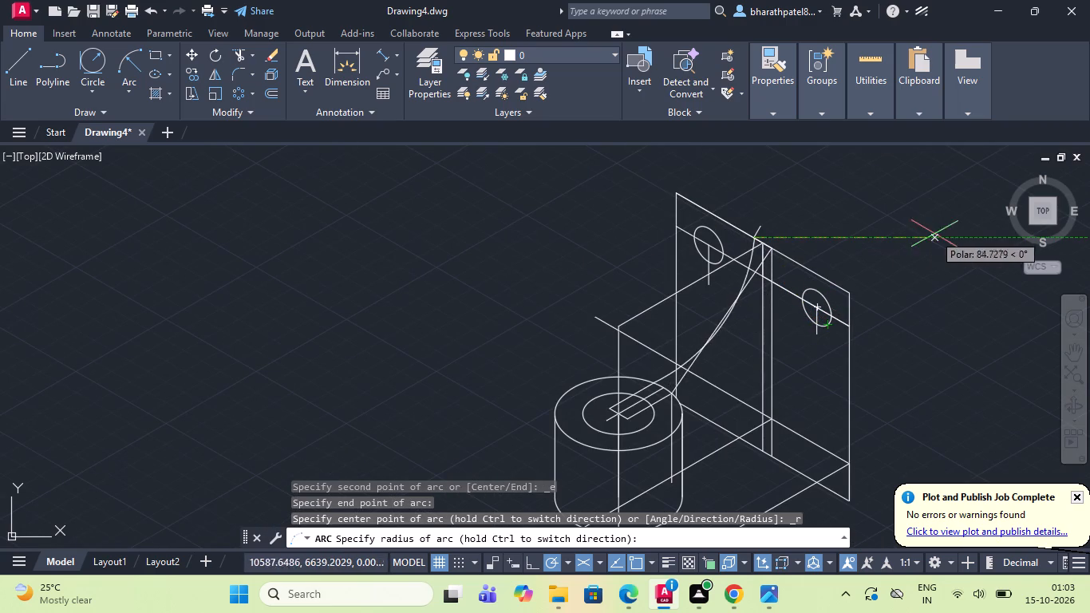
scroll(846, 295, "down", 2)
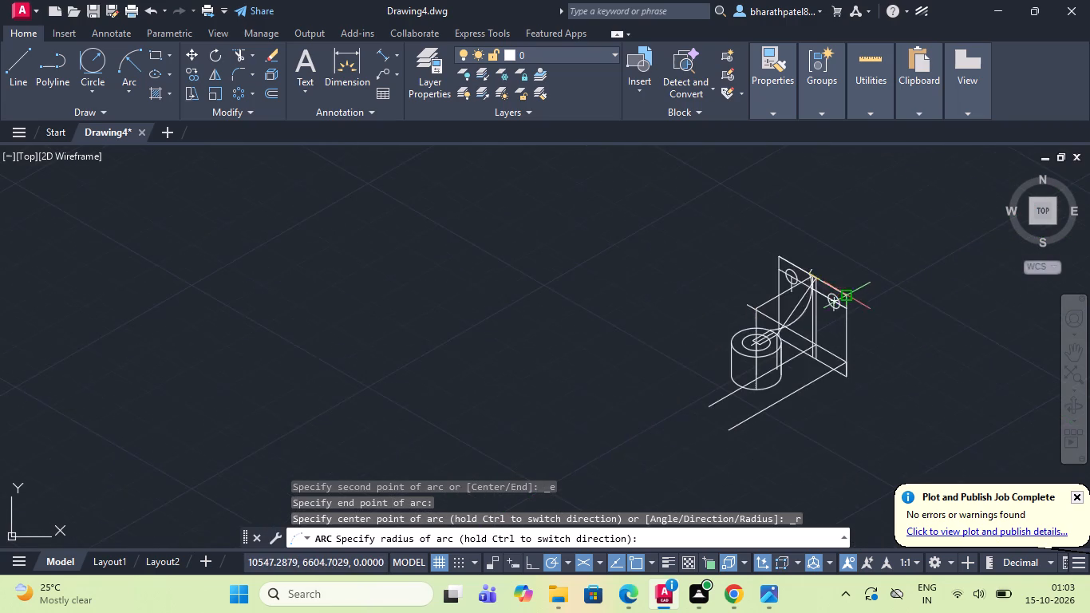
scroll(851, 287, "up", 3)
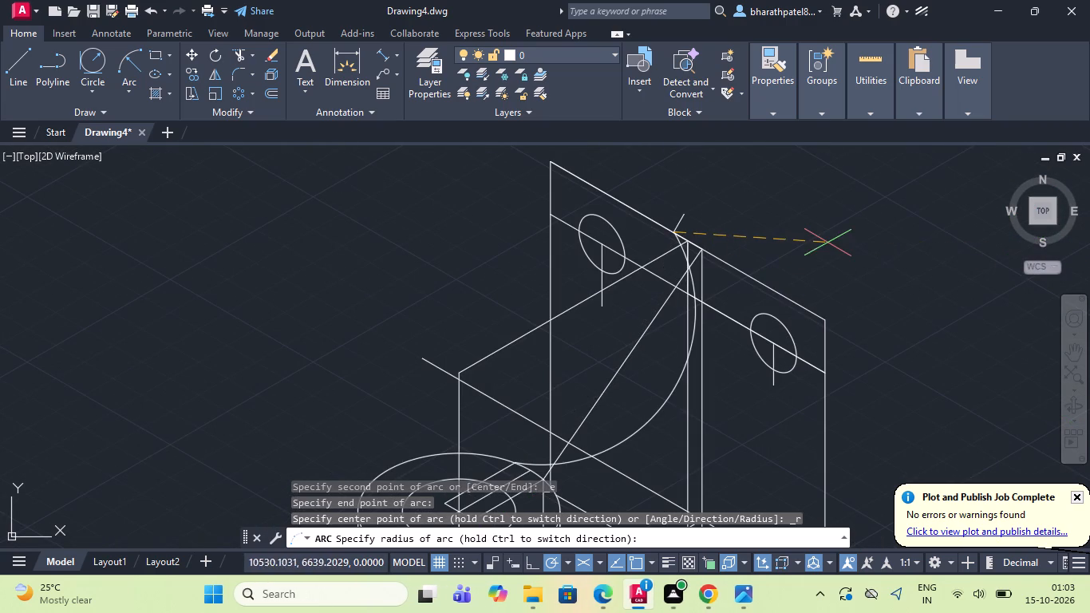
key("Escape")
Delete the long slanted line crossing the vertical line above the cylinder and ending on the face's outer vertical edge.
scroll(679, 241, "down", 1)
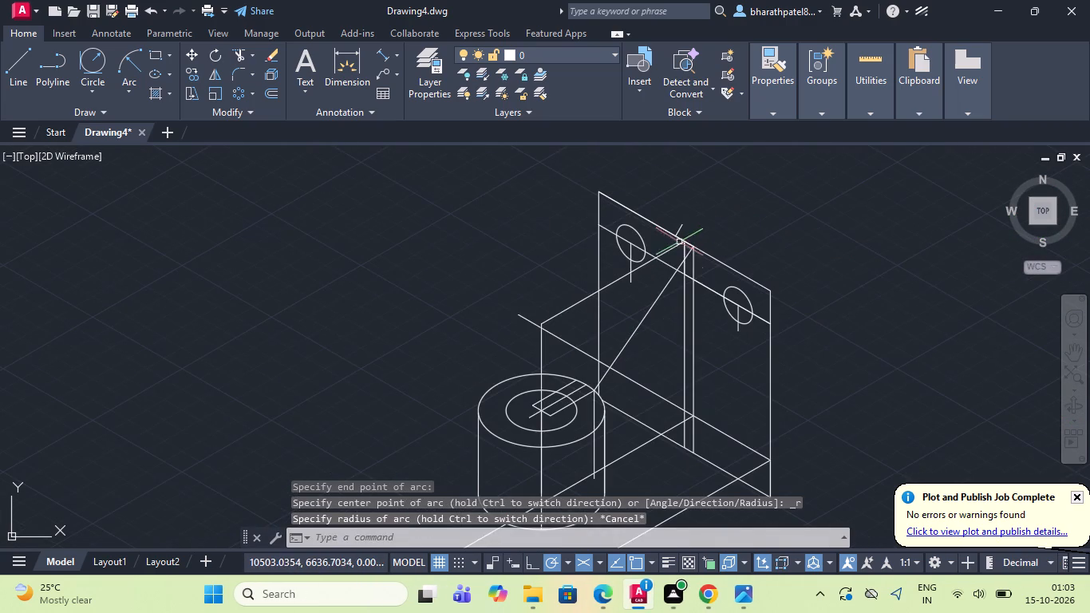
scroll(646, 321, "down", 2)
scroll(639, 354, "up", 3)
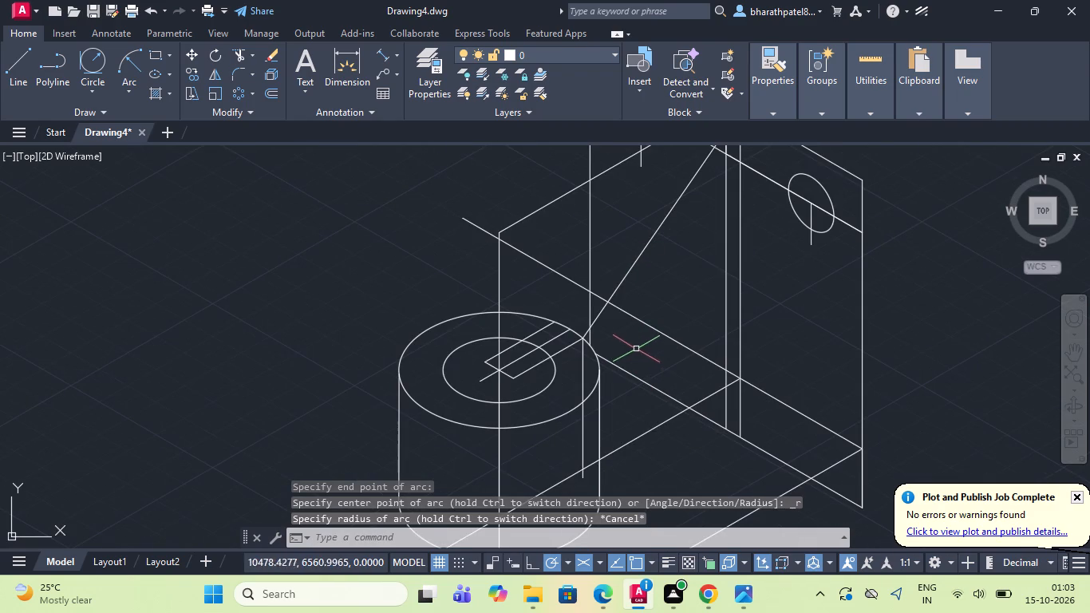
left_click(478, 228)
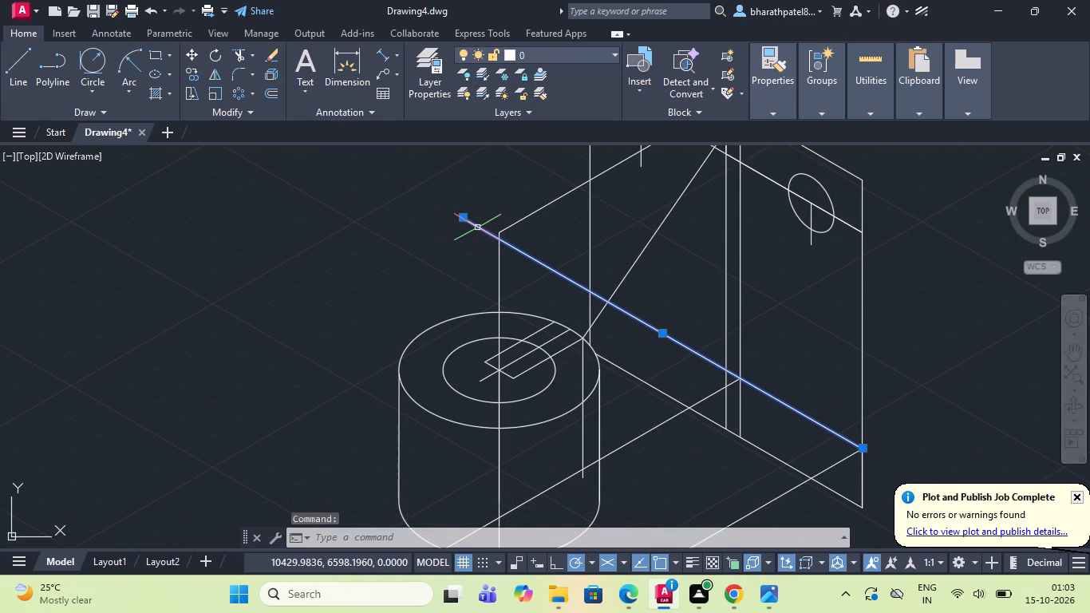
key("Delete")
Draw a start-end-radius arc from the back rib line's end on the cylinder rim to the short slanted line's foot on the face's top edge.
scroll(483, 242, "down", 1)
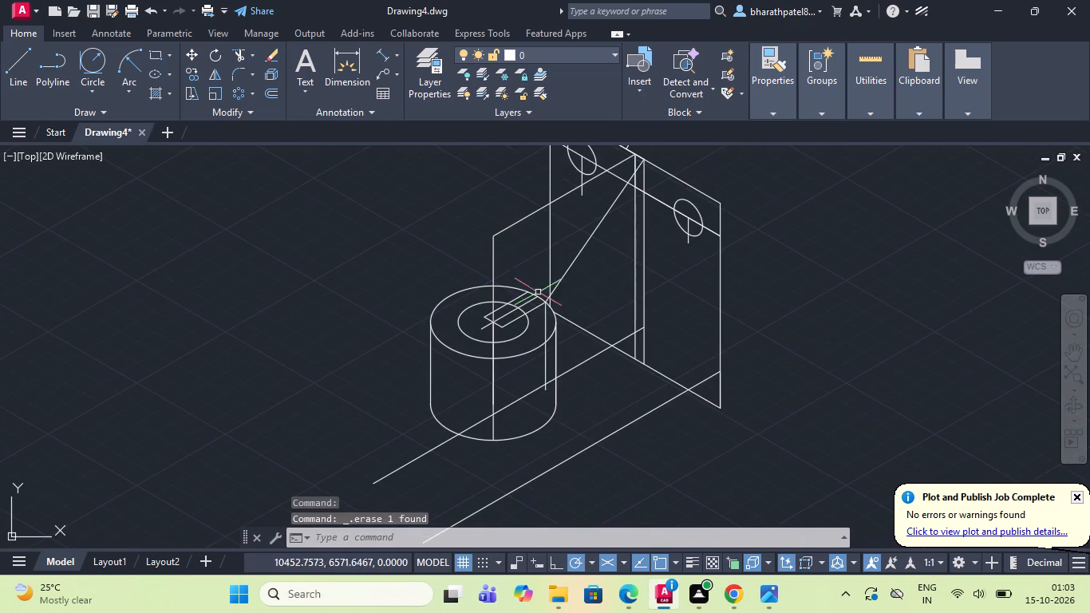
scroll(575, 239, "up", 2)
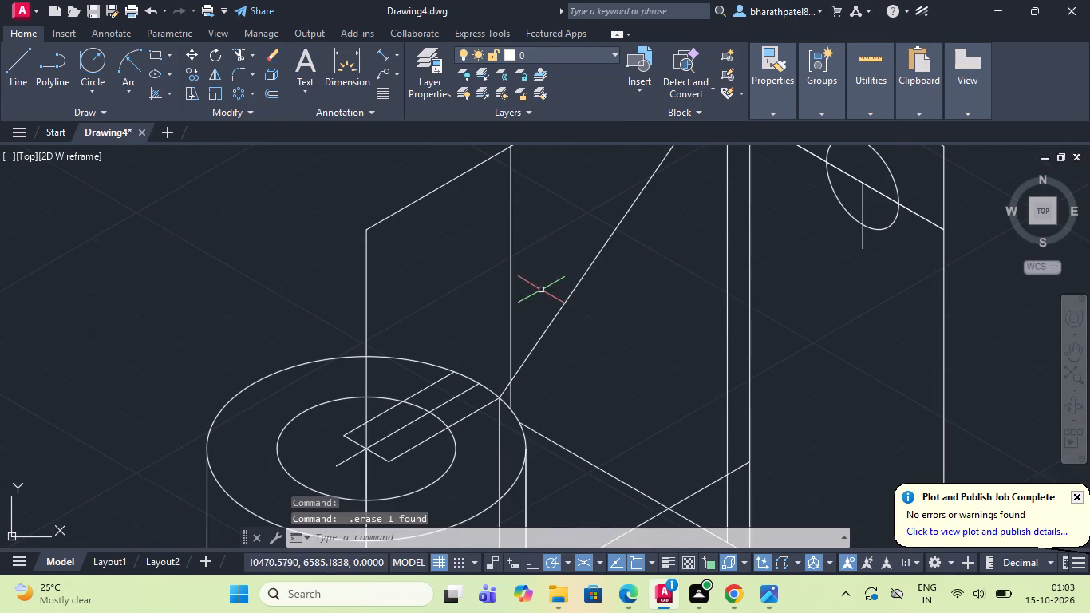
left_click(128, 65)
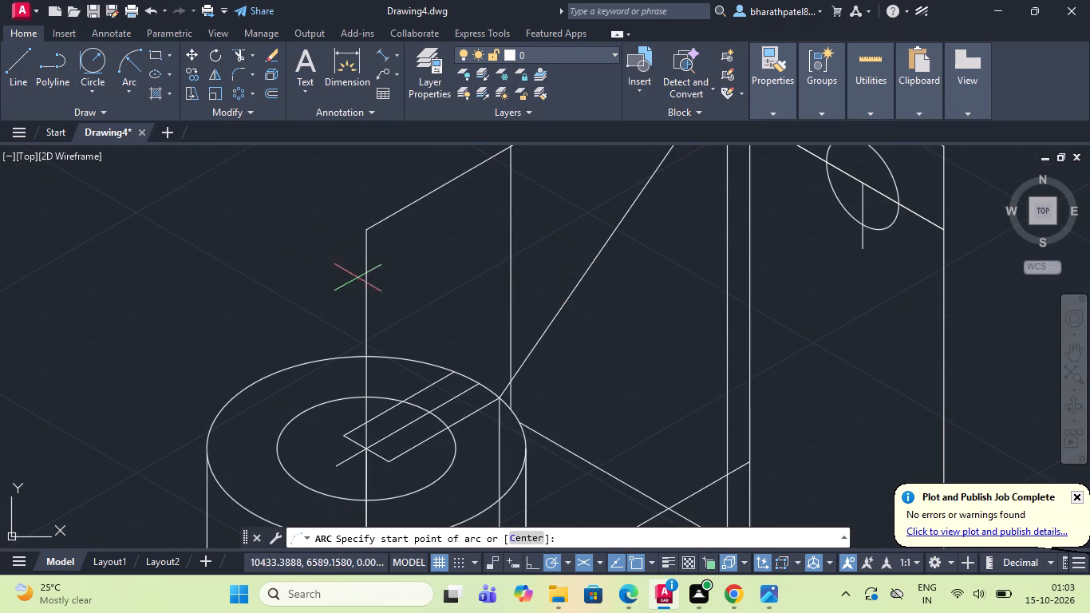
left_click(450, 370)
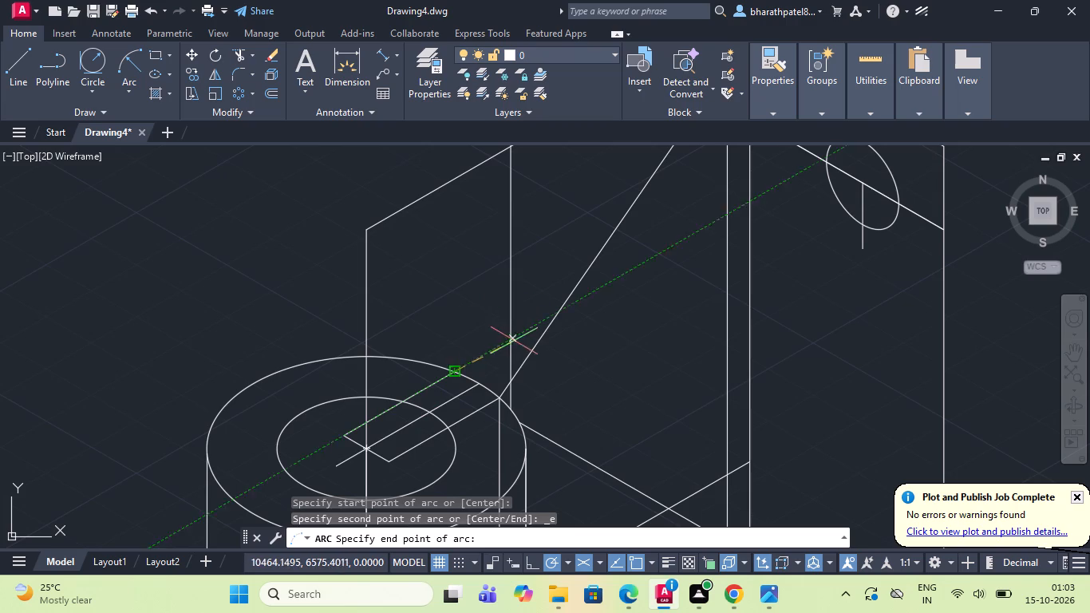
scroll(420, 109, "down", 2)
scroll(565, 235, "down", 2)
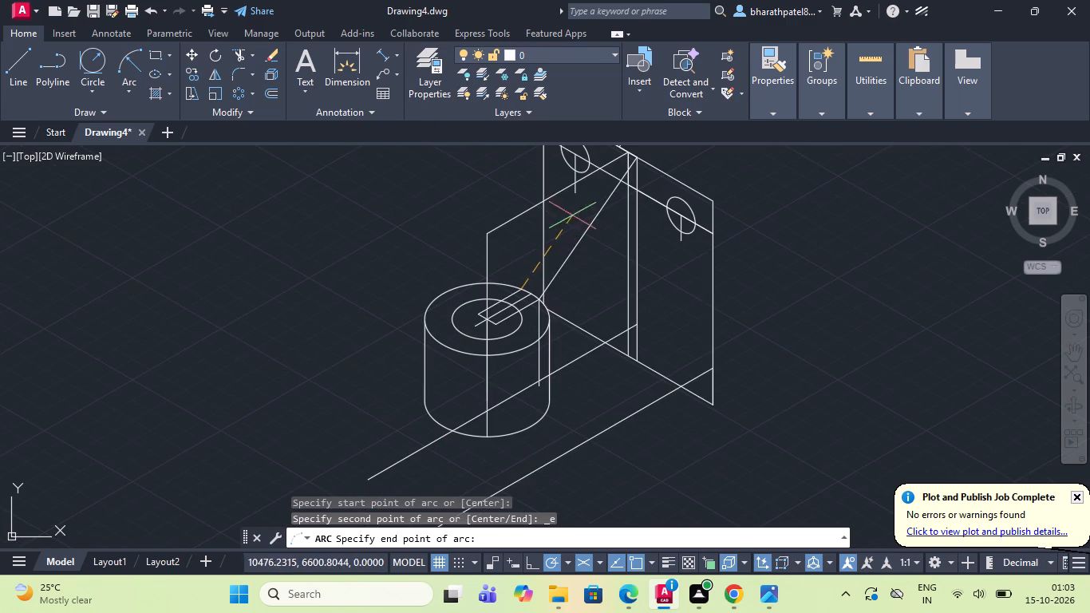
scroll(597, 192, "down", 2)
scroll(607, 164, "up", 4)
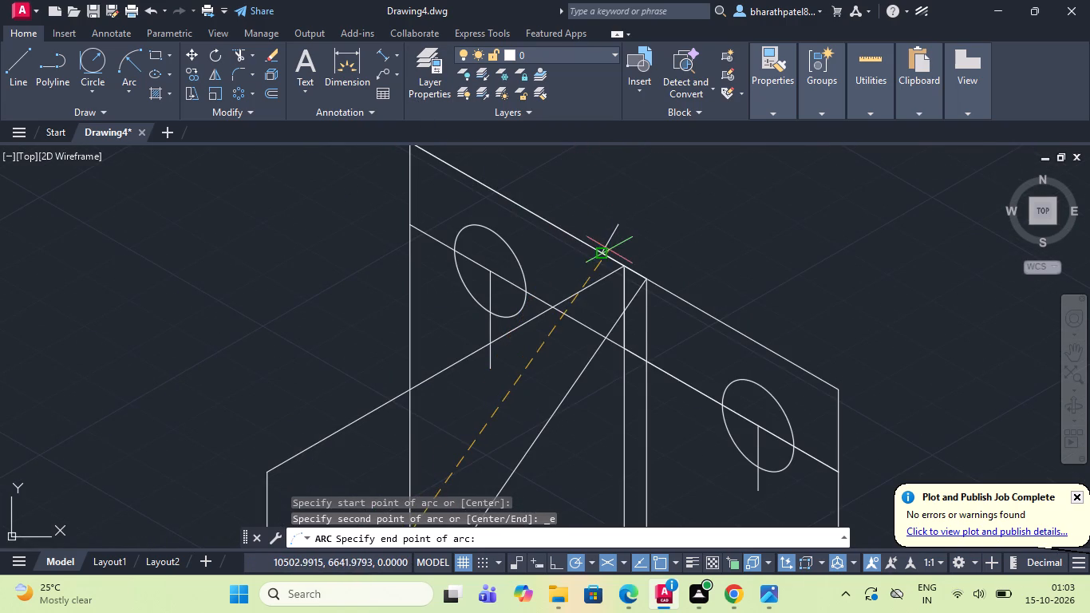
scroll(605, 249, "up", 3)
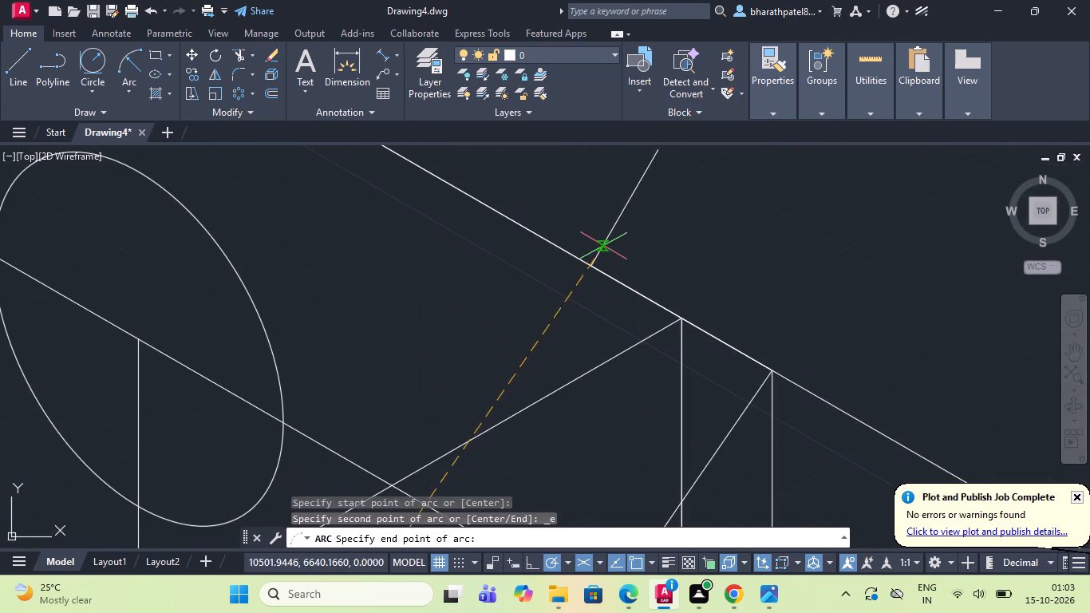
left_click(590, 268)
scroll(586, 259, "down", 3)
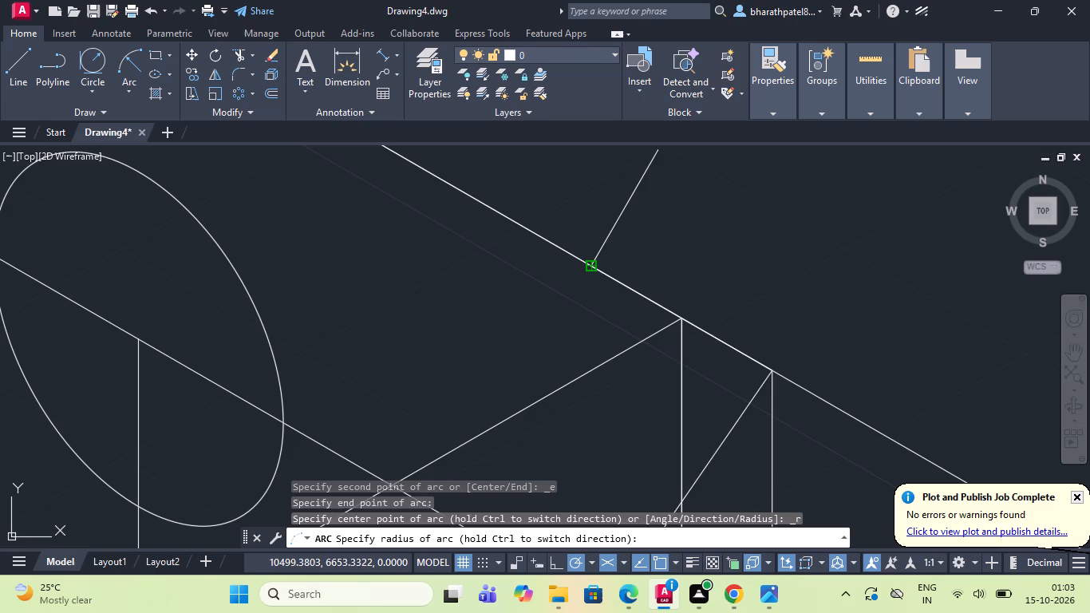
scroll(574, 187, "down", 2)
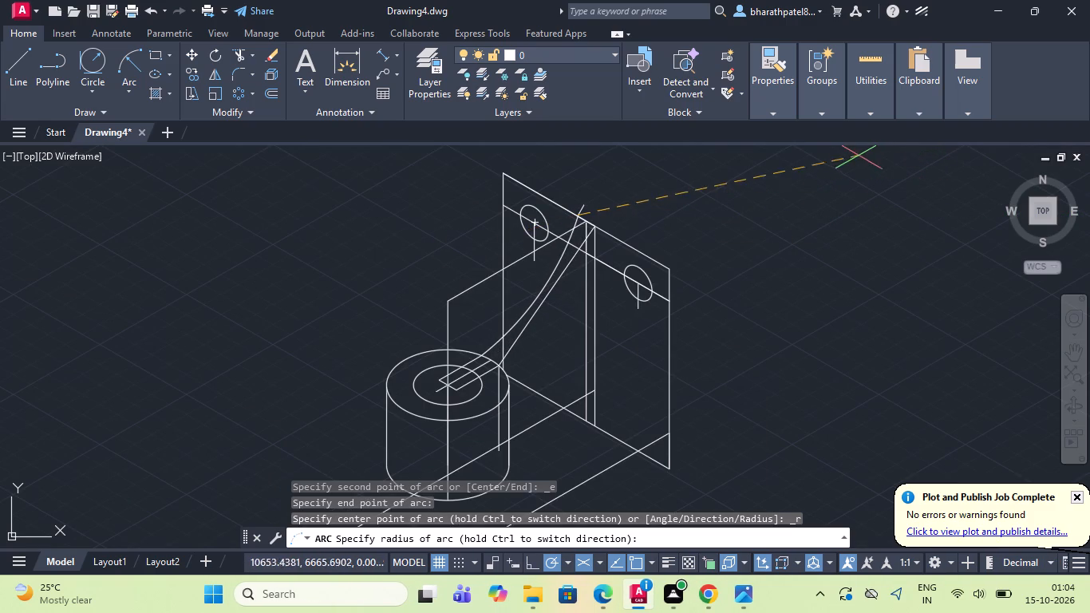
left_click(764, 156)
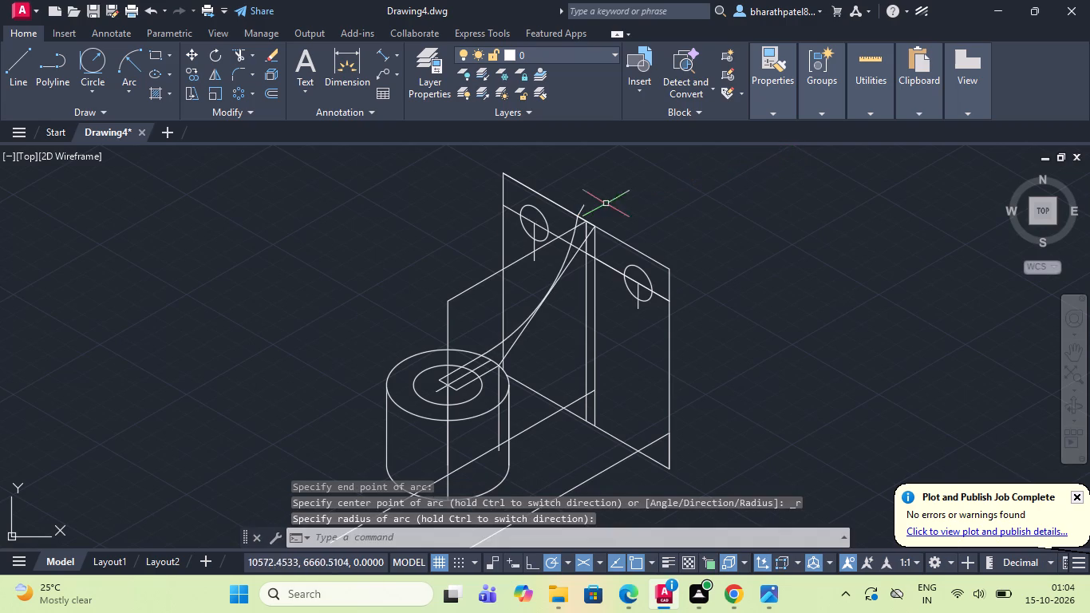
Delete the straight slanted rib line running from the front rib line's rim end to the face's top edge.
left_click(527, 322)
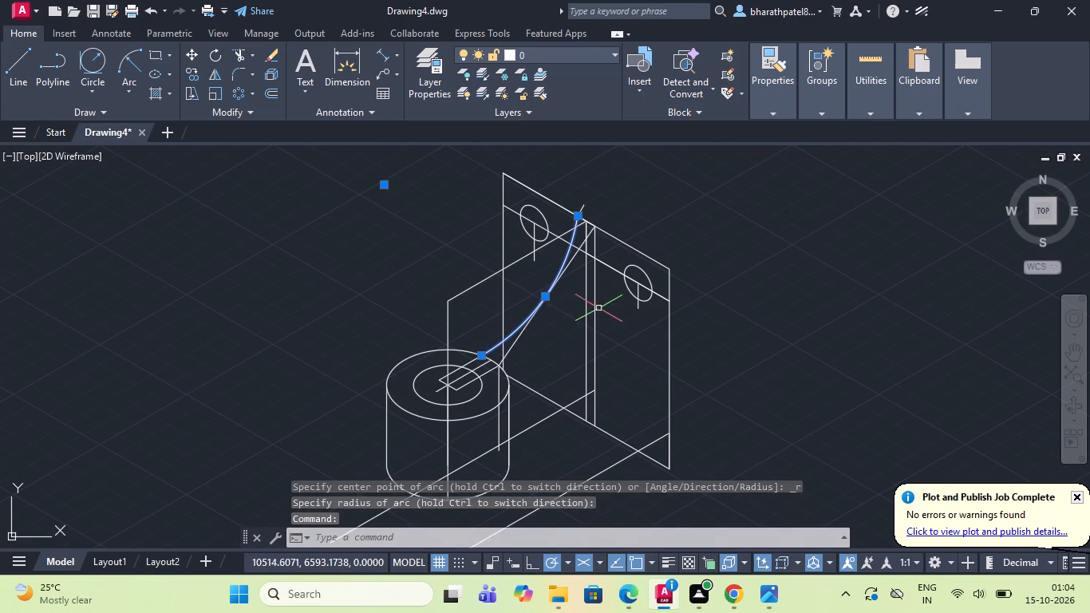
key("Escape")
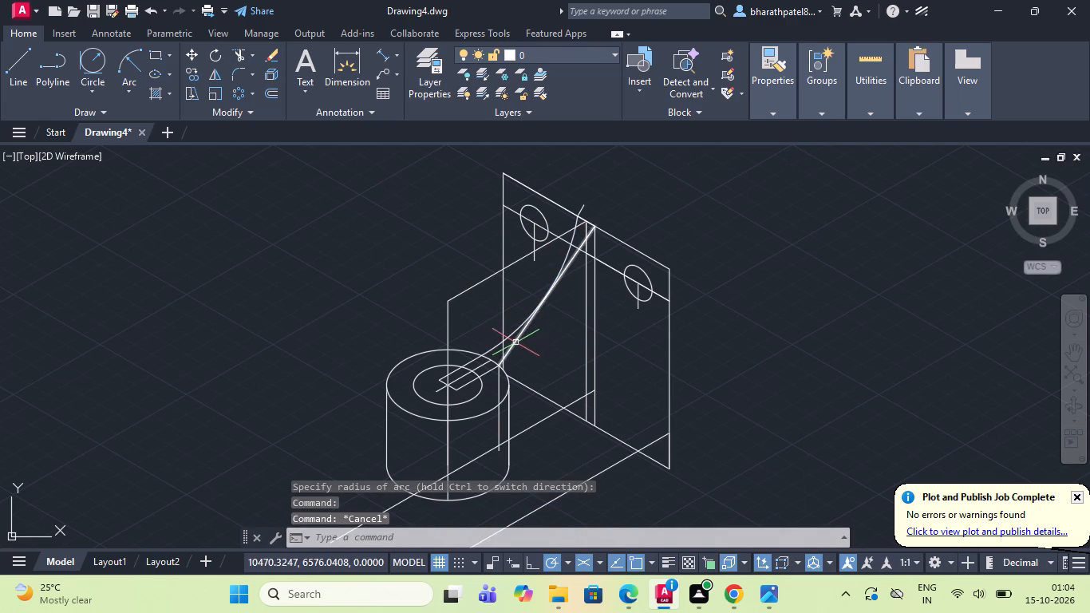
left_click(515, 342)
key("Delete")
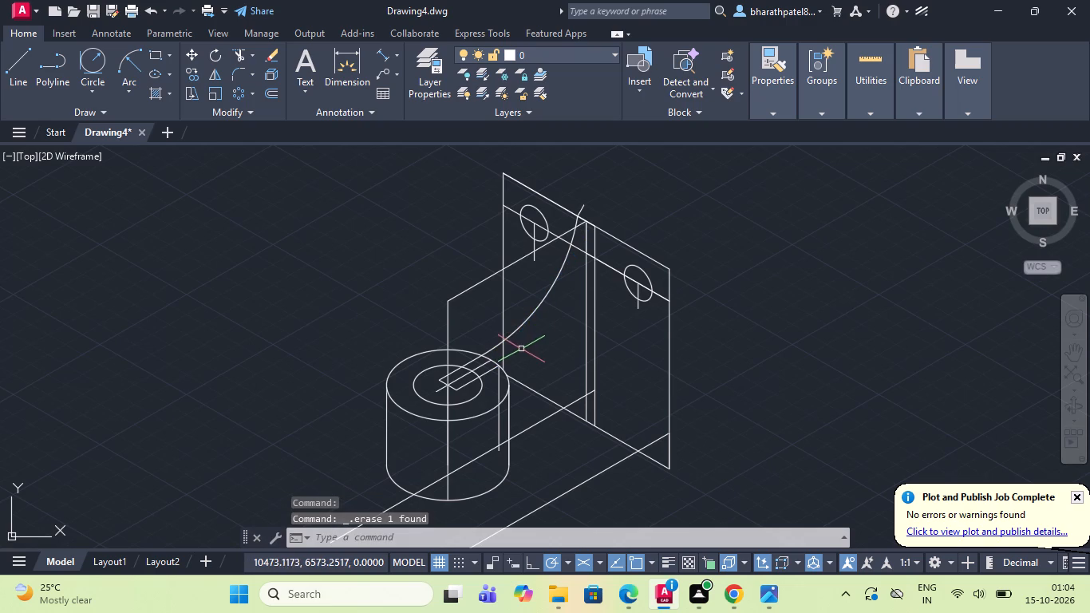
Copy the rib arc from its endpoint on the cylinder rim to the front rib line's end on the rim.
scroll(529, 356, "down", 1)
scroll(575, 322, "up", 3)
scroll(574, 320, "down", 2)
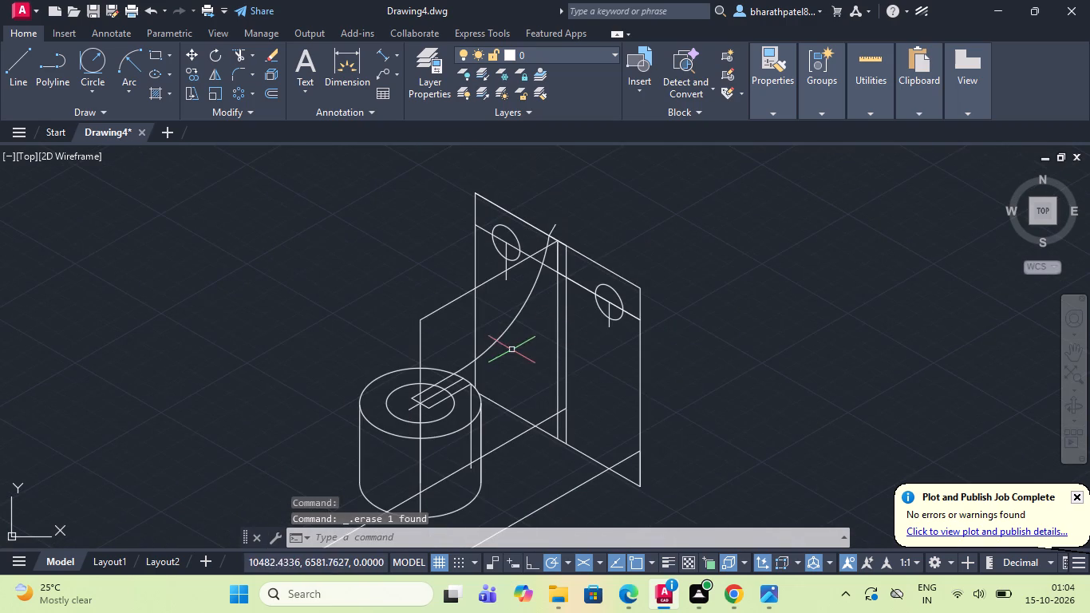
left_click(504, 332)
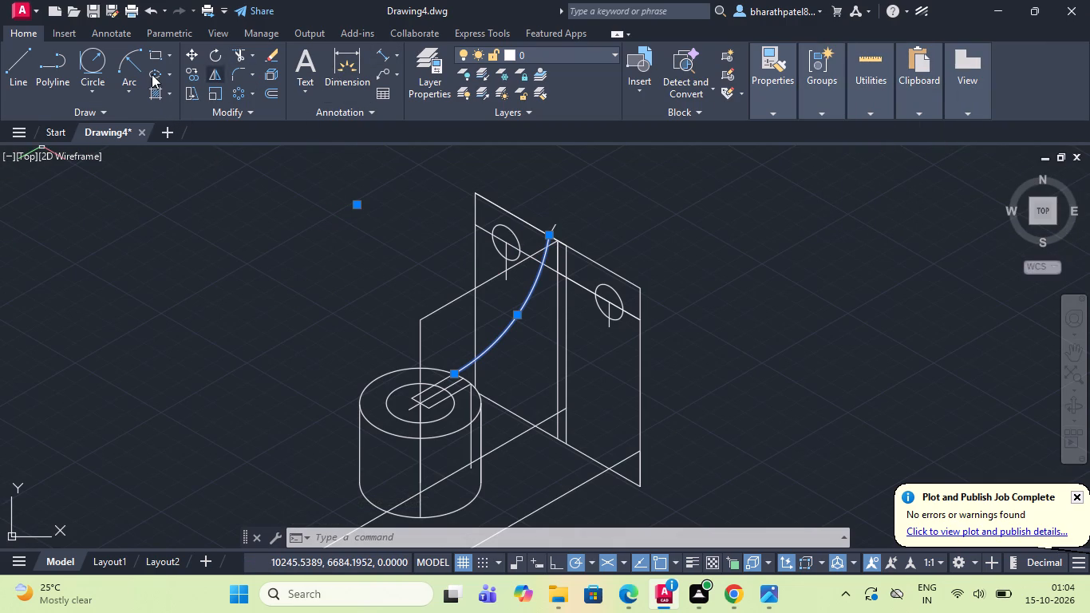
left_click(192, 75)
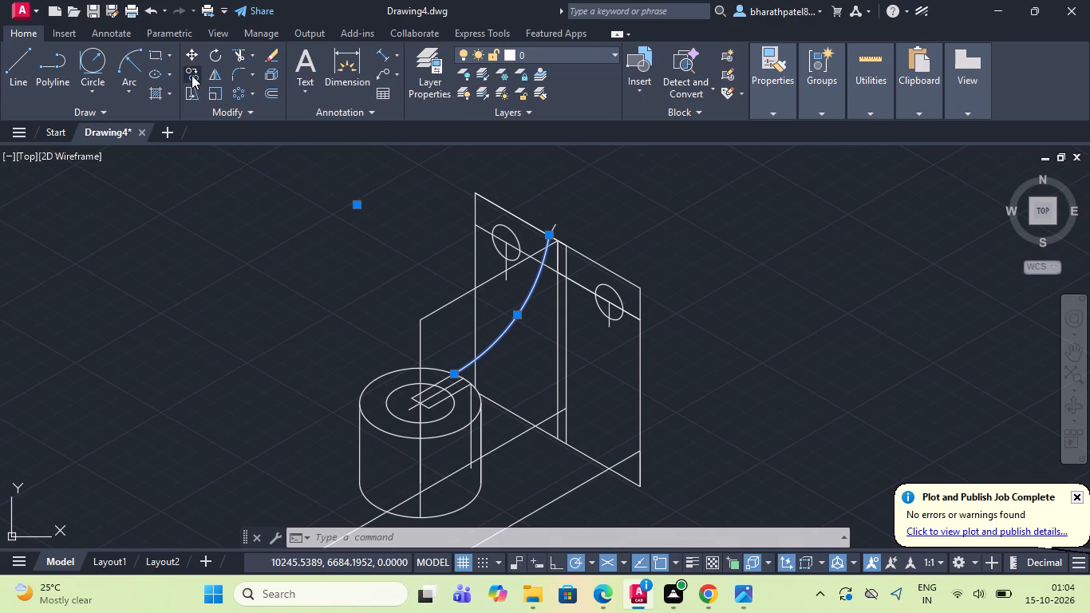
scroll(523, 342, "up", 2)
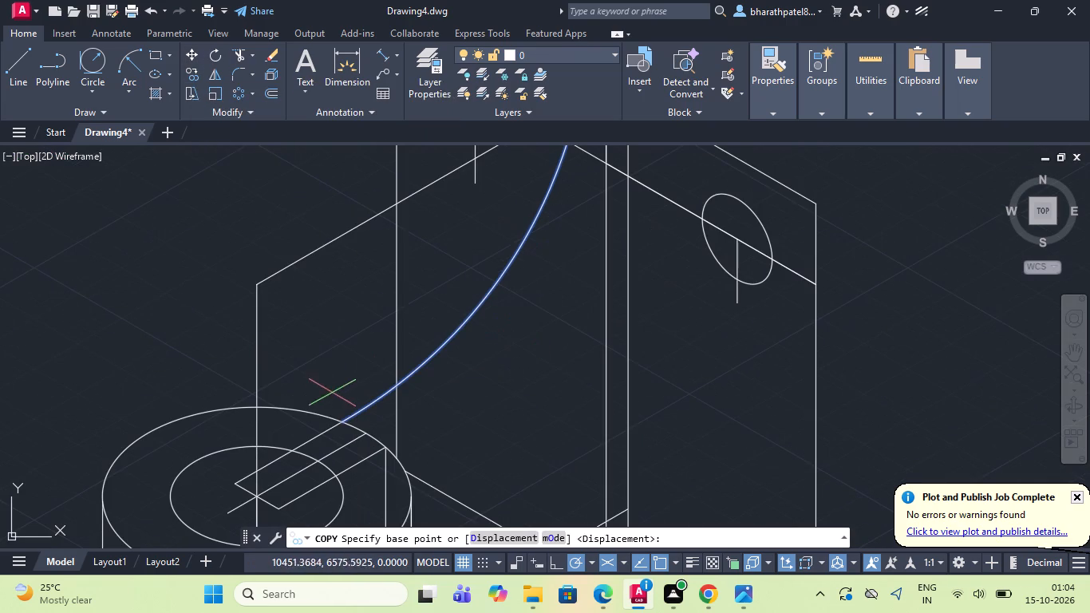
scroll(342, 403, "up", 2)
scroll(342, 403, "down", 2)
scroll(342, 430, "up", 2)
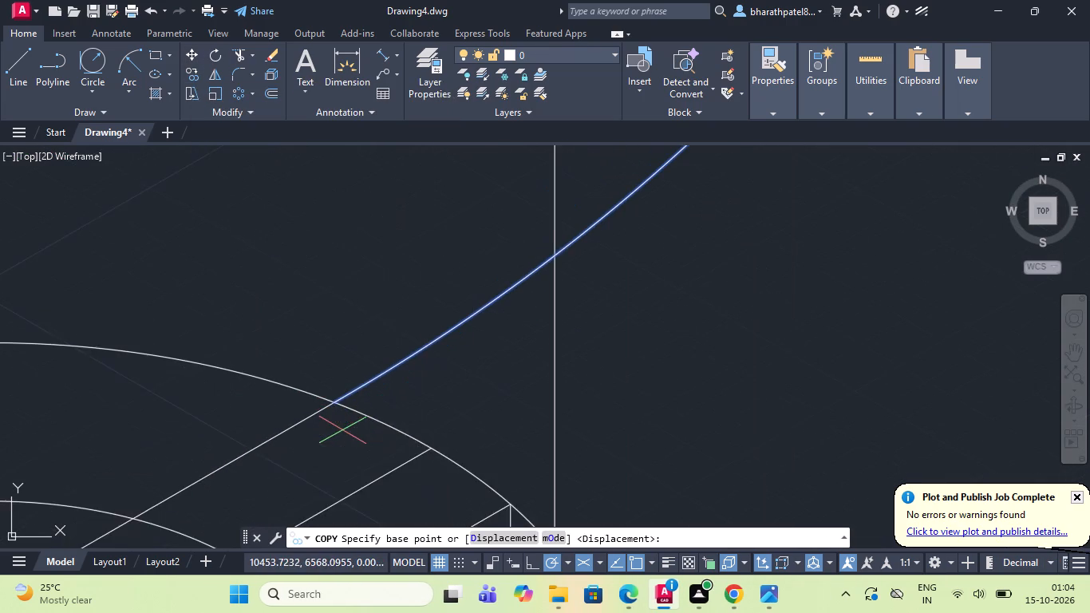
scroll(342, 430, "up", 2)
left_click(333, 386)
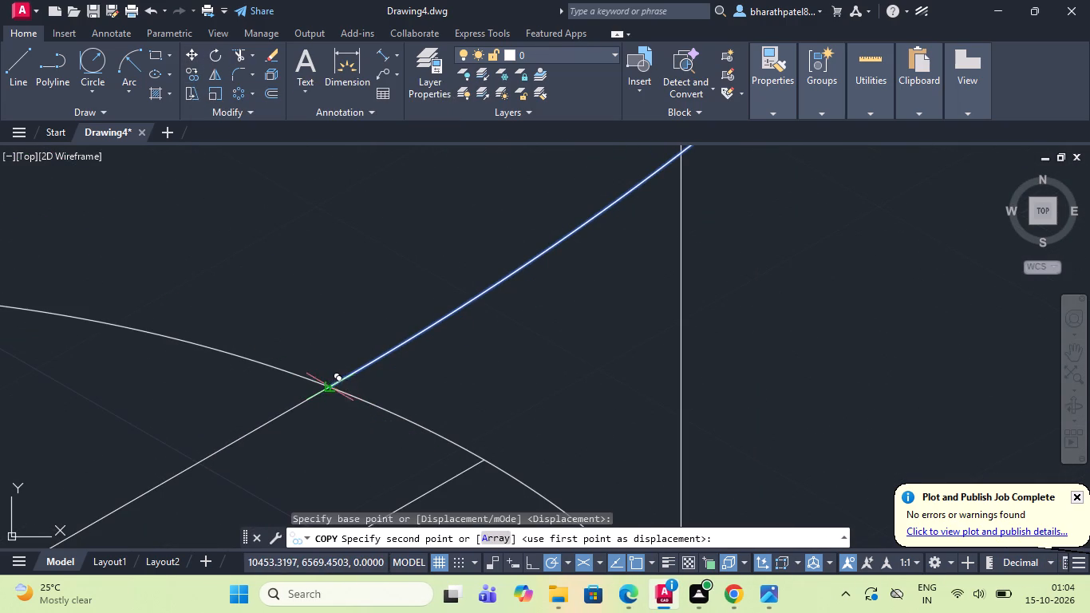
scroll(356, 386, "down", 3)
scroll(411, 433, "up", 4)
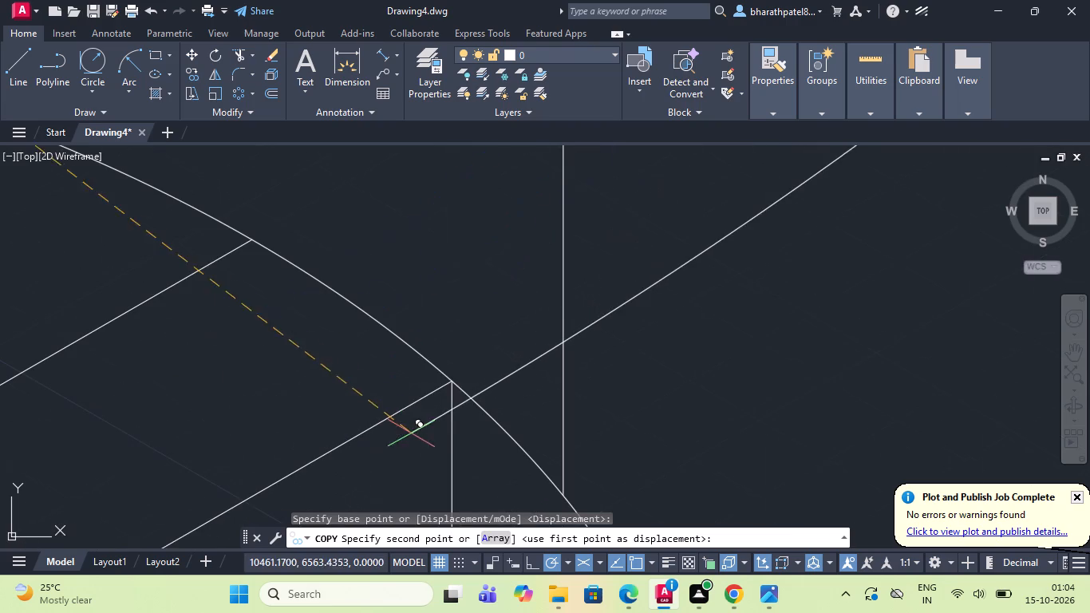
left_click(452, 381)
scroll(449, 380, "down", 5)
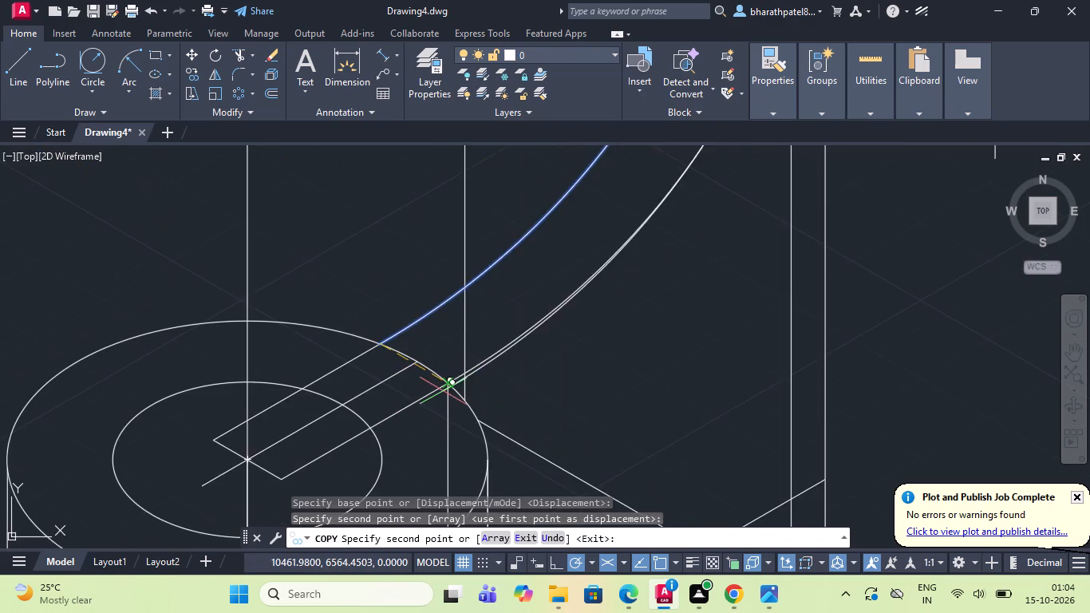
Copy the back rib arc from its endpoint on the cylinder rim to the middle rib line's end on the rim.
scroll(443, 391, "down", 3)
key("Escape")
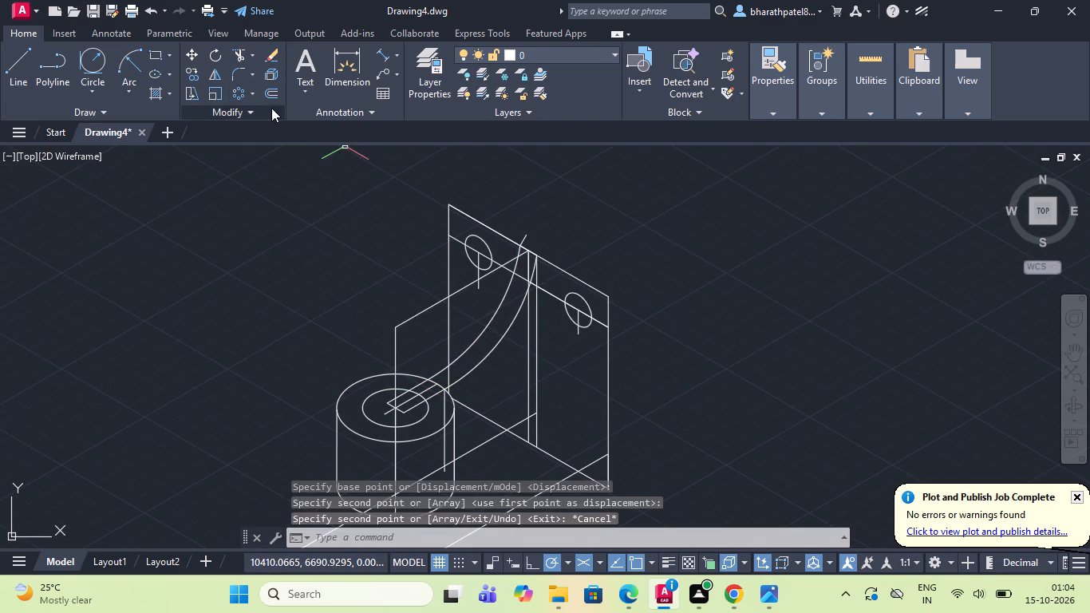
left_click(193, 74)
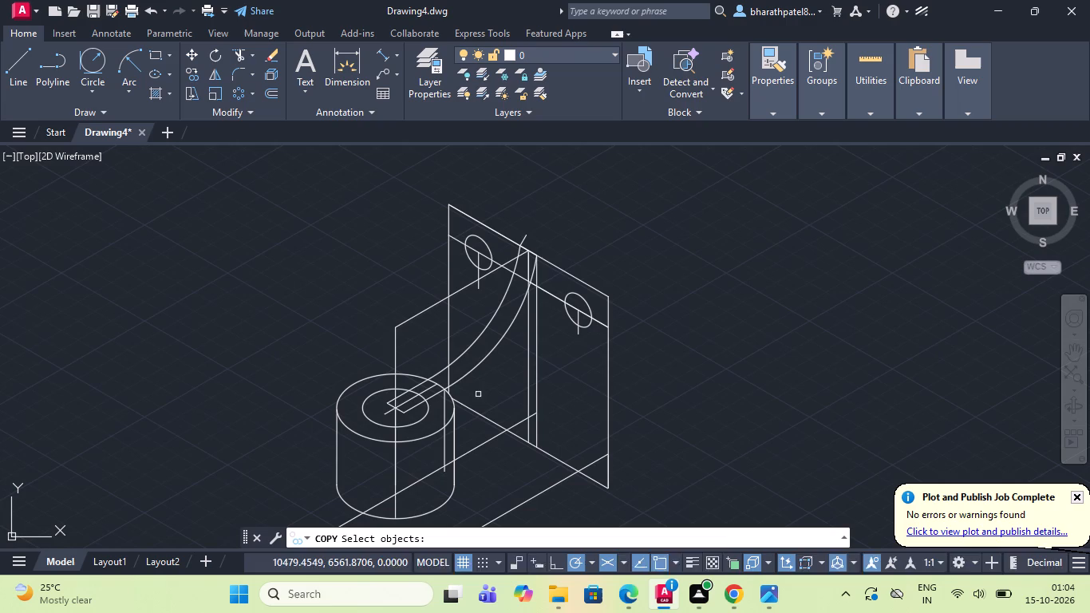
left_click(464, 352)
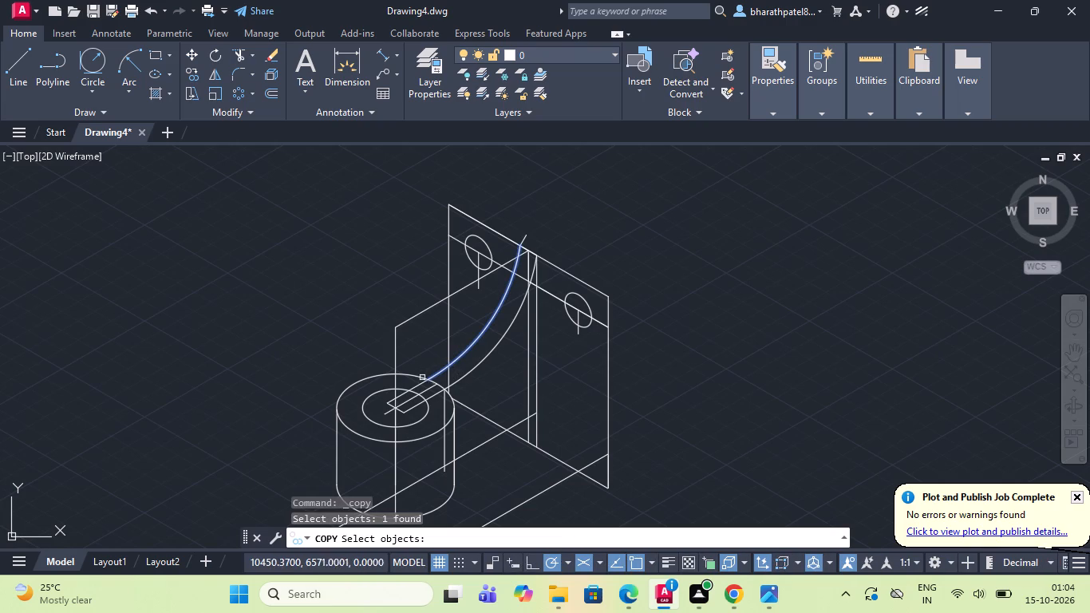
scroll(424, 382, "up", 3)
key("Return")
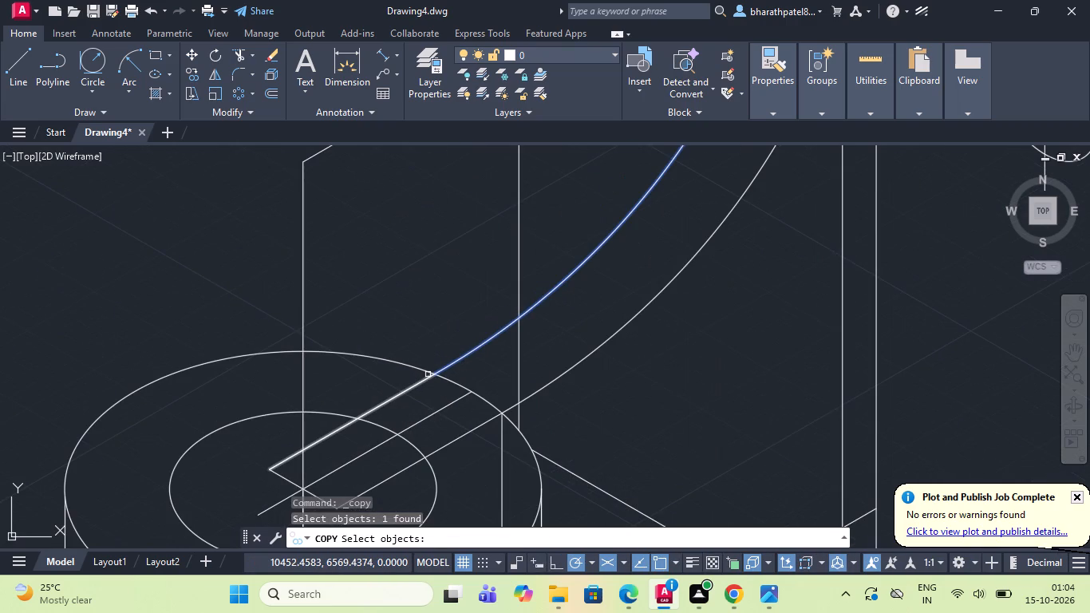
left_click(431, 370)
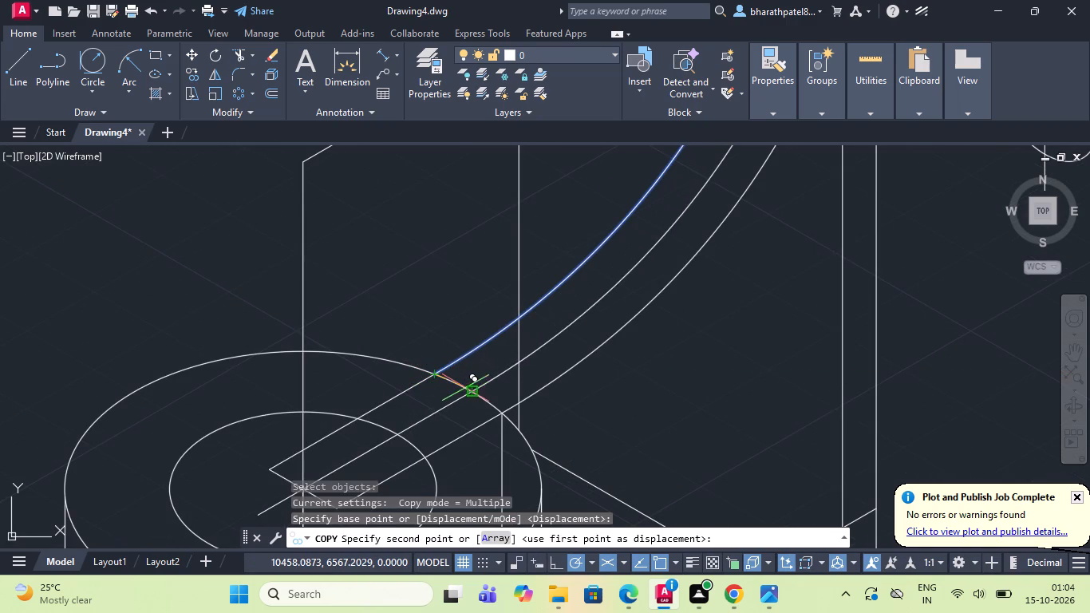
scroll(475, 397, "up", 2)
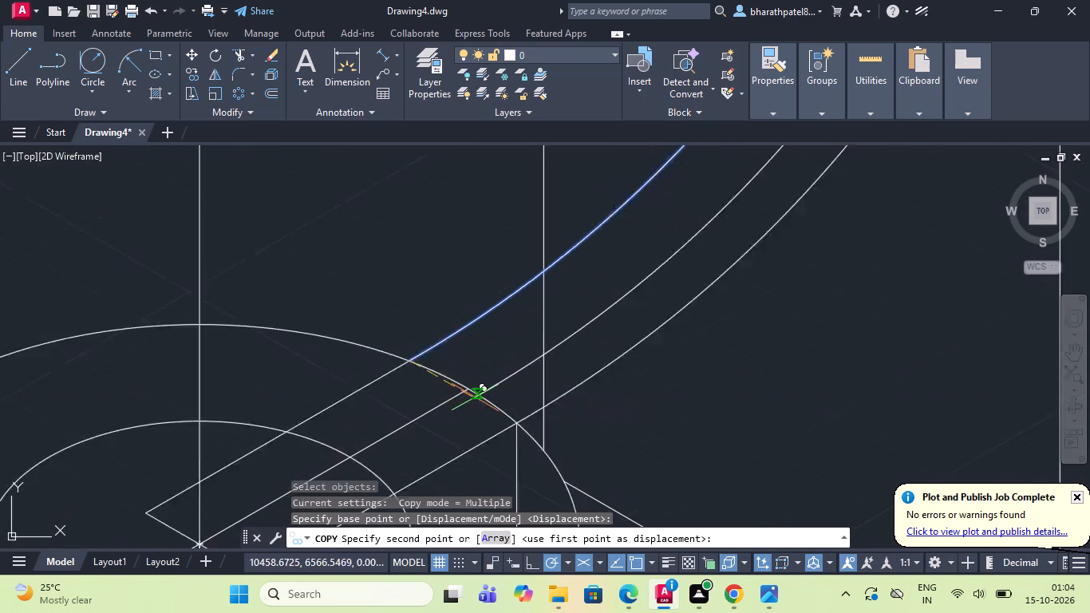
scroll(475, 397, "up", 1)
left_click(459, 382)
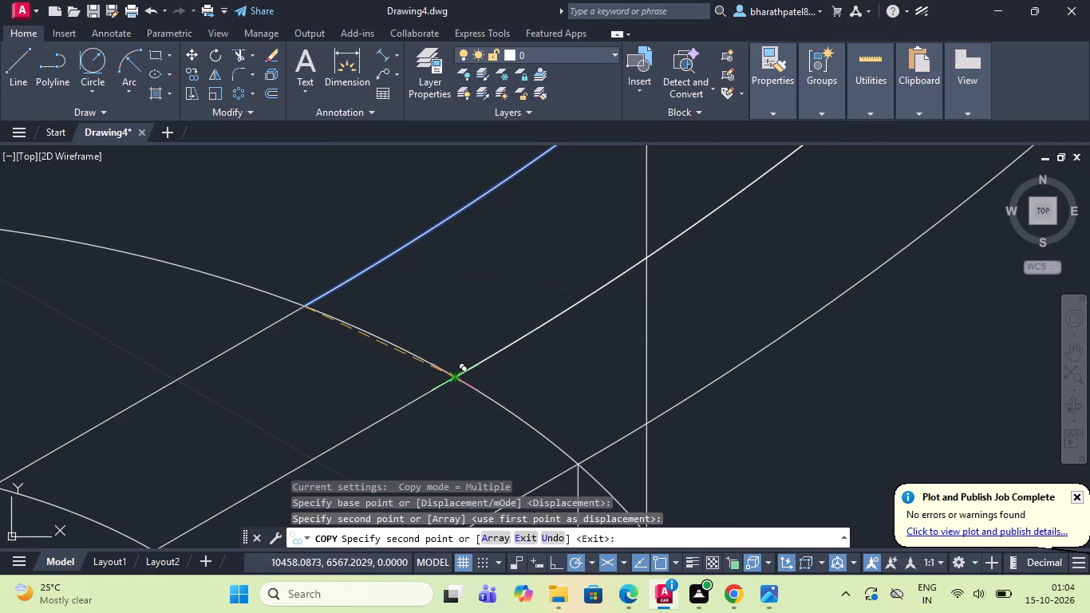
key("Escape")
scroll(496, 377, "down", 4)
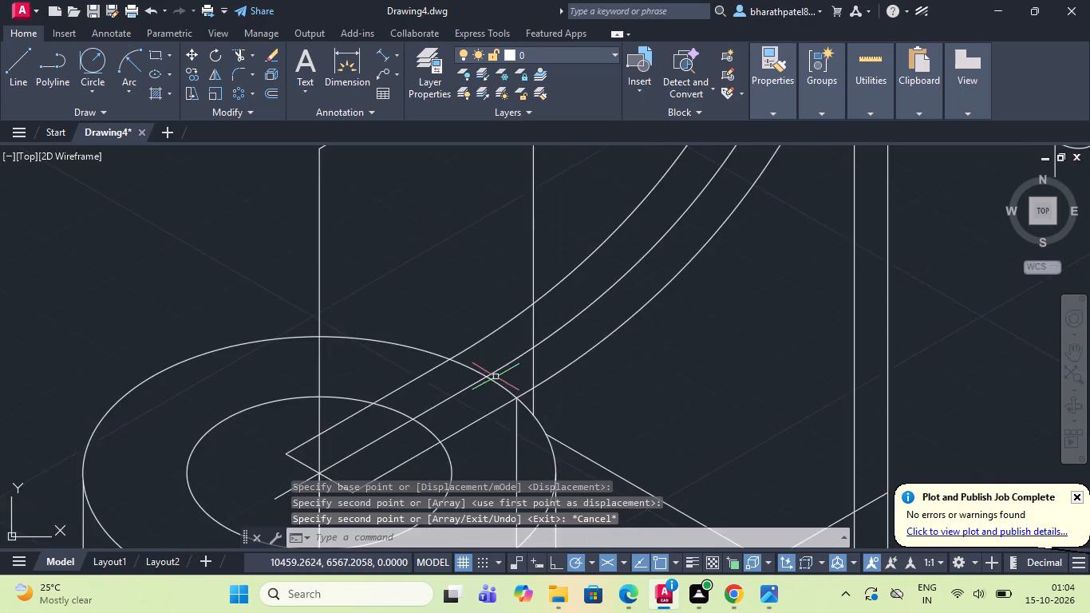
scroll(495, 377, "down", 2)
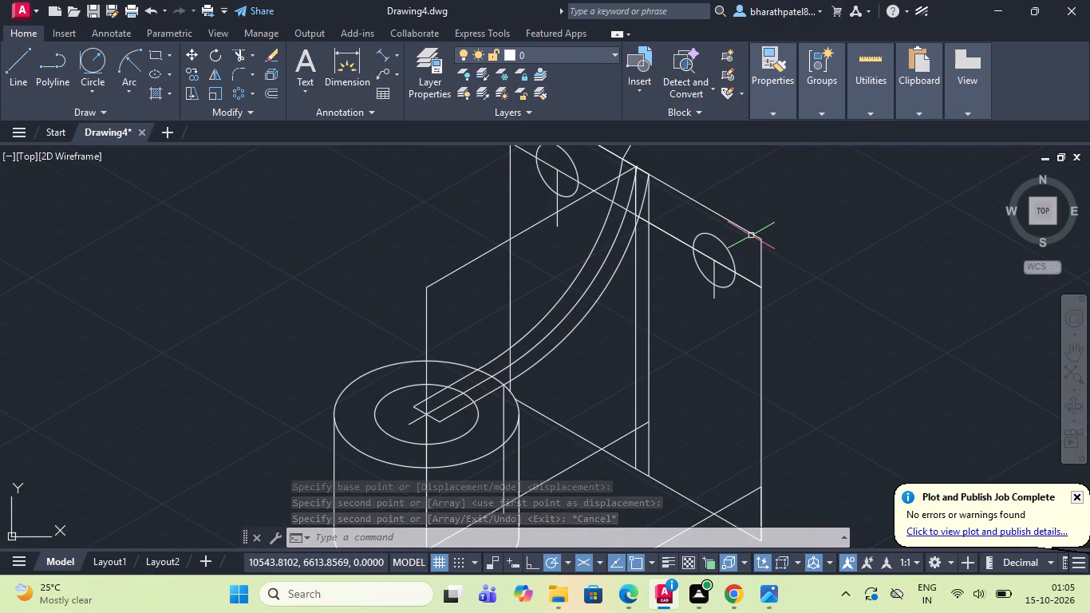
Delete the long vertical line on the face running down from the middle rib arc's upper end.
left_click(635, 295)
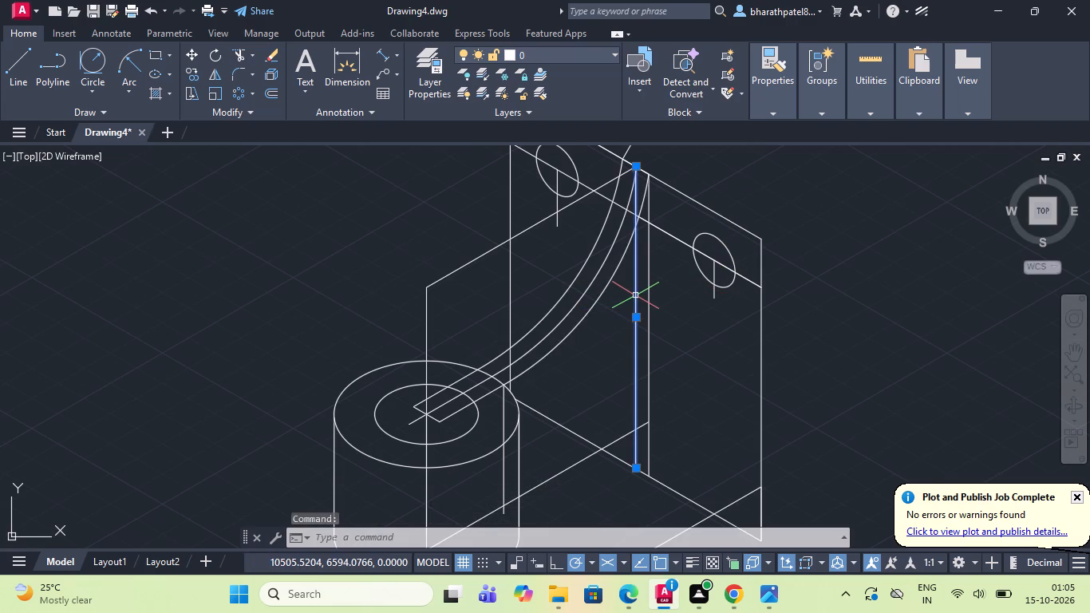
key("Delete")
Trim away the rib construction lines crossing the cylinder's top ring and the leftover segments inside the bore circle.
scroll(635, 294, "down", 3)
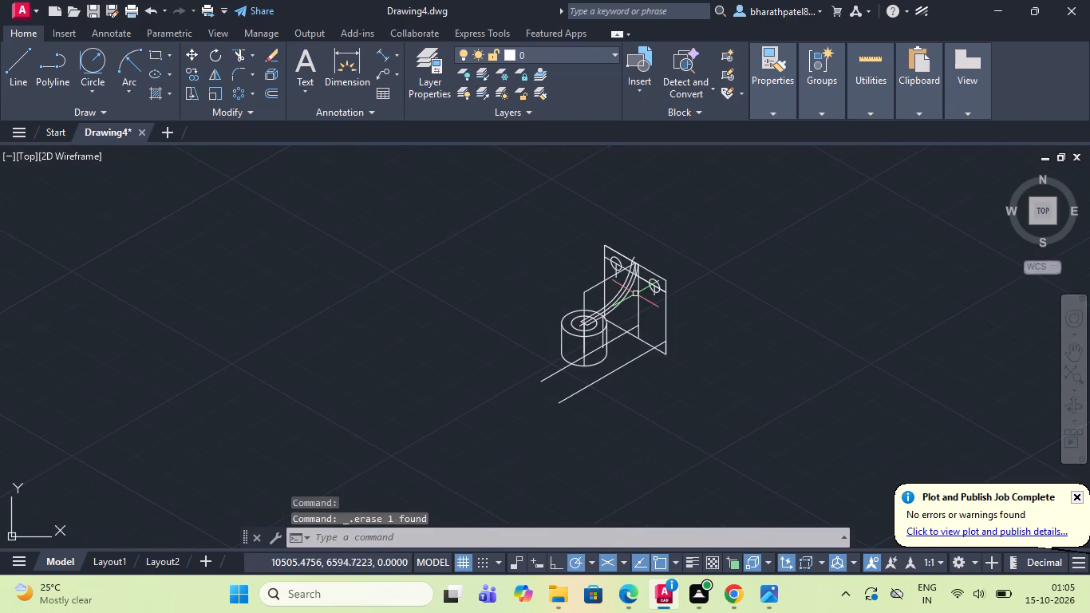
scroll(618, 269, "up", 3)
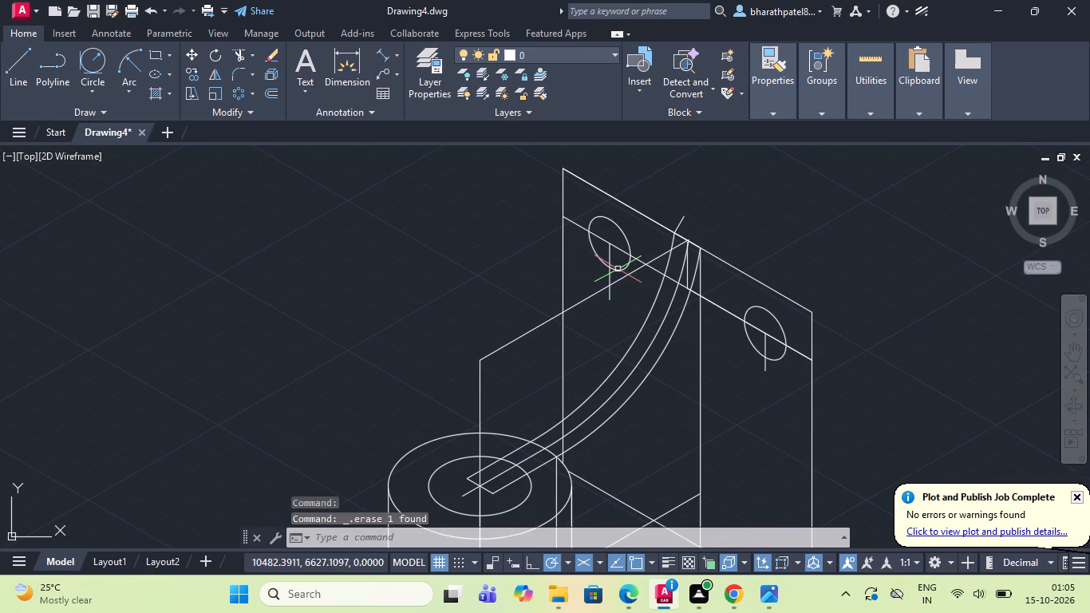
left_click(243, 52)
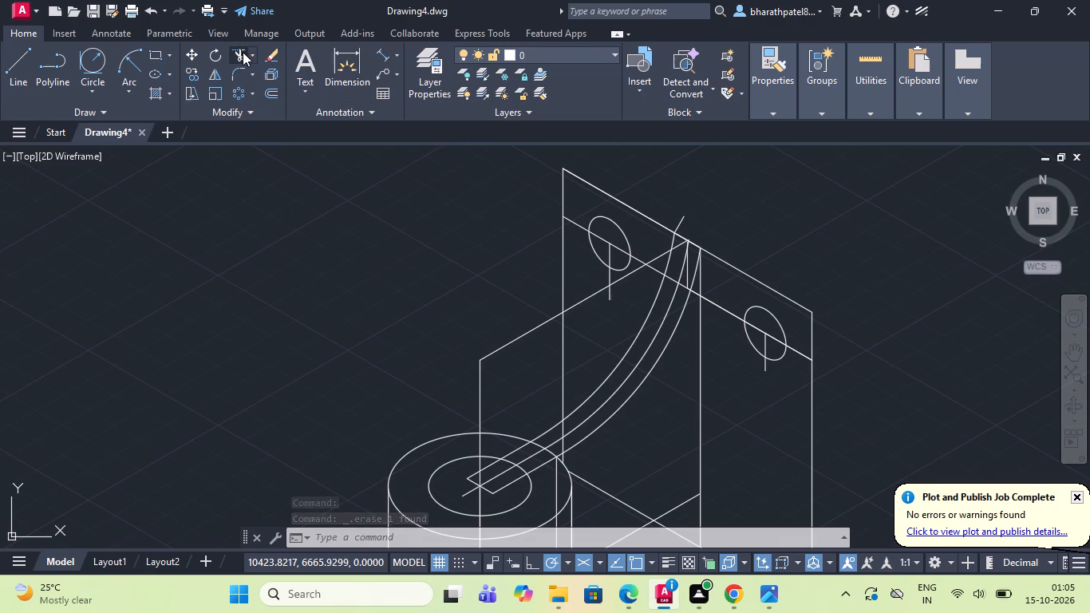
scroll(492, 443, "down", 1)
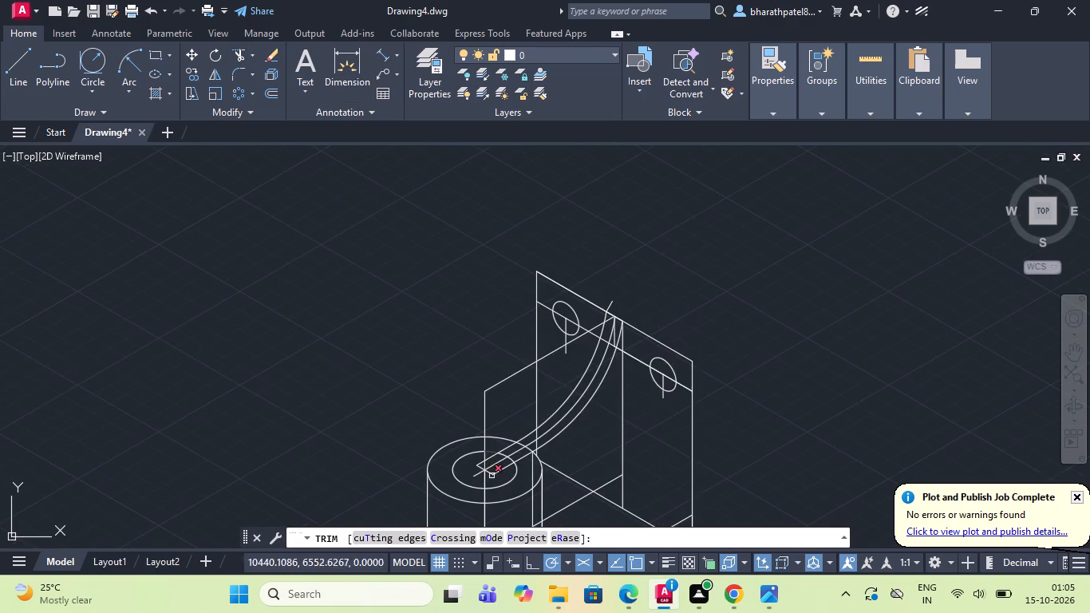
scroll(491, 479, "up", 4)
left_click_drag(500, 285, 723, 353)
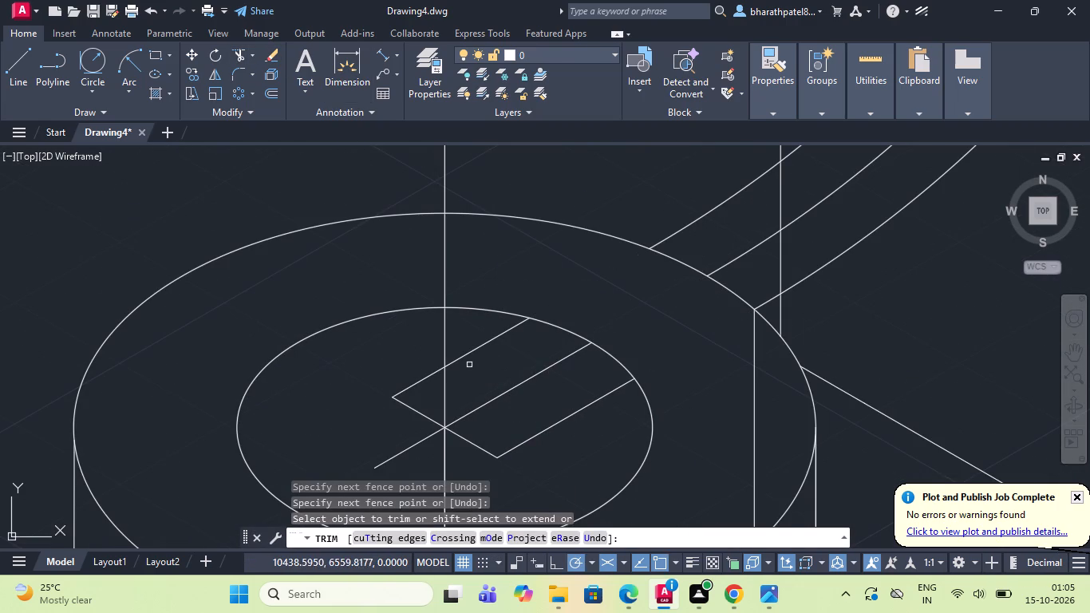
left_click_drag(464, 338, 559, 461)
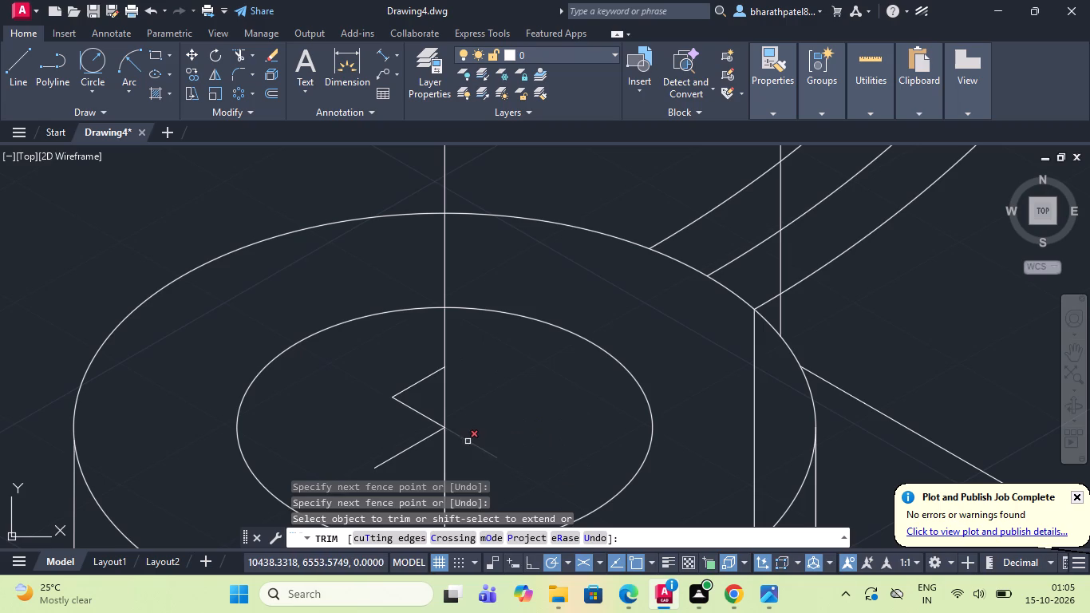
left_click(468, 441)
left_click_drag(416, 462, 427, 405)
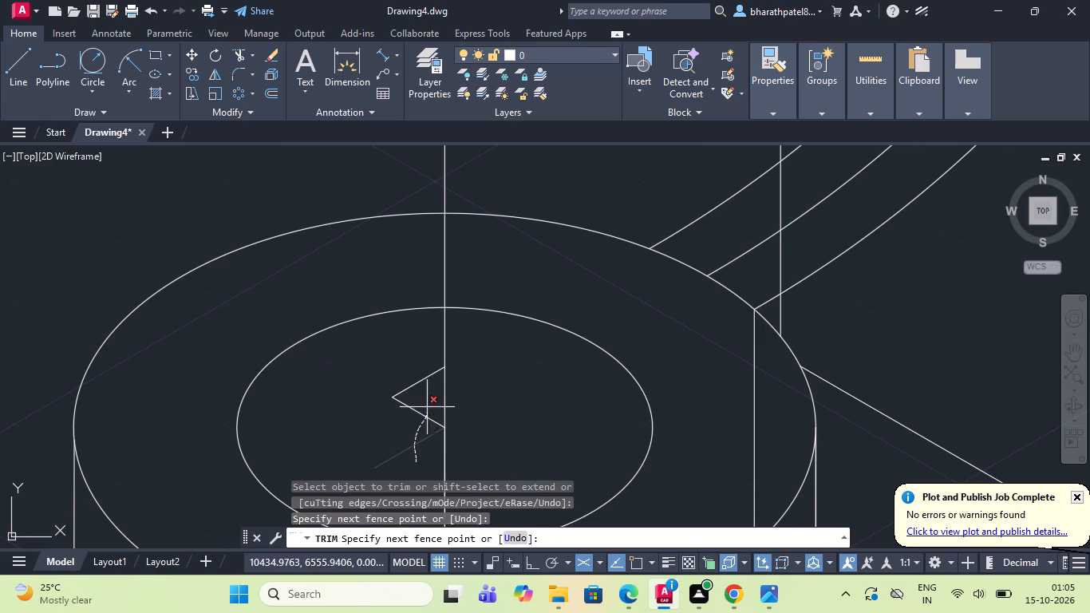
left_click_drag(427, 405, 413, 381)
Trim the vertical line below the front rib arc's rim end and the slanted base line between the cylinder's centre line and outer edge.
scroll(435, 385, "down", 2)
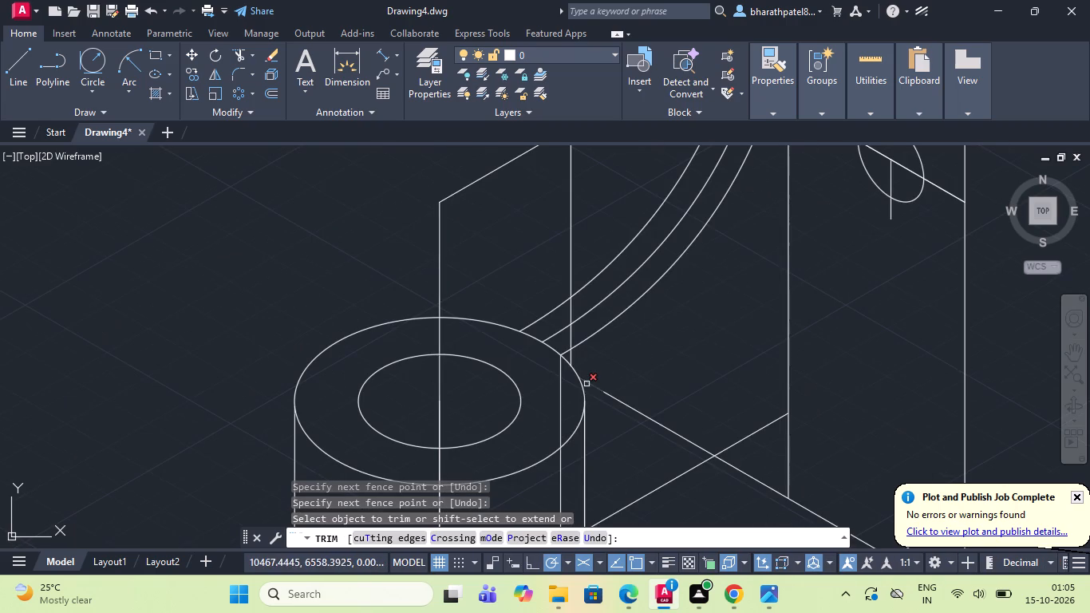
scroll(627, 352, "down", 2)
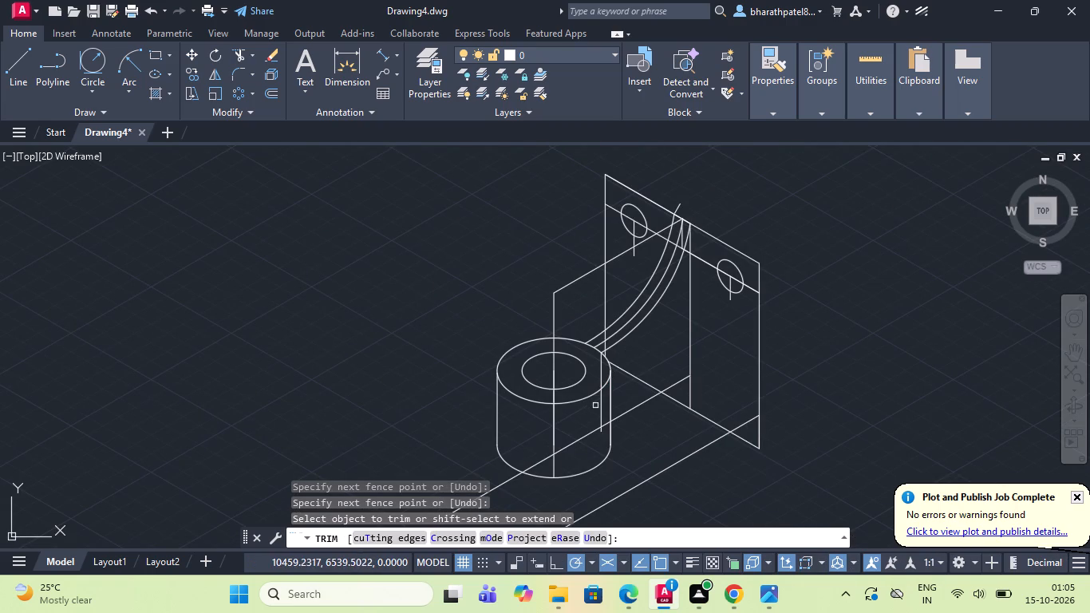
left_click(602, 413)
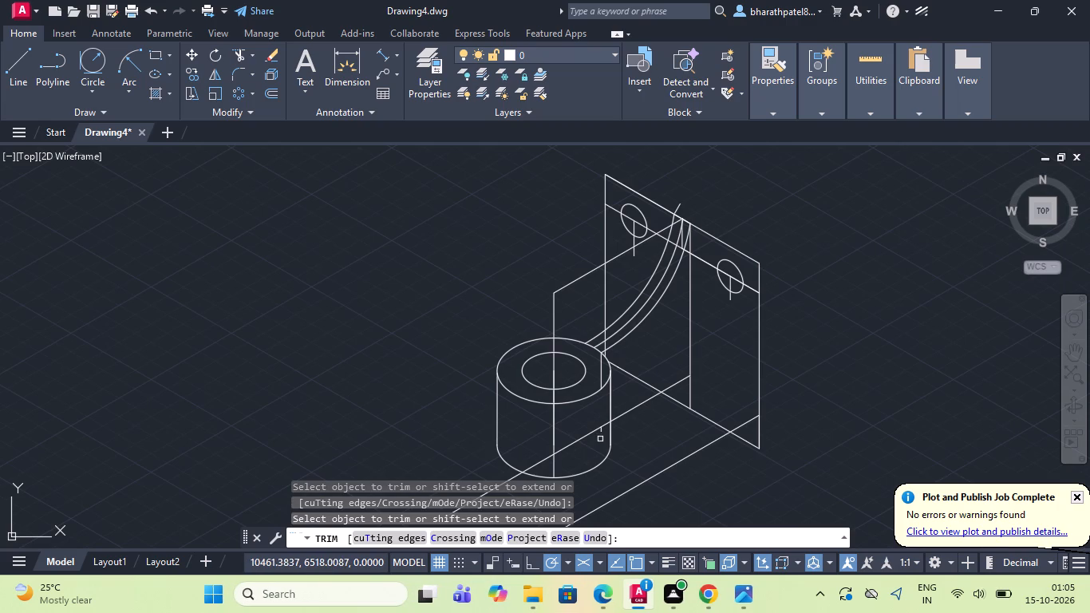
left_click(601, 429)
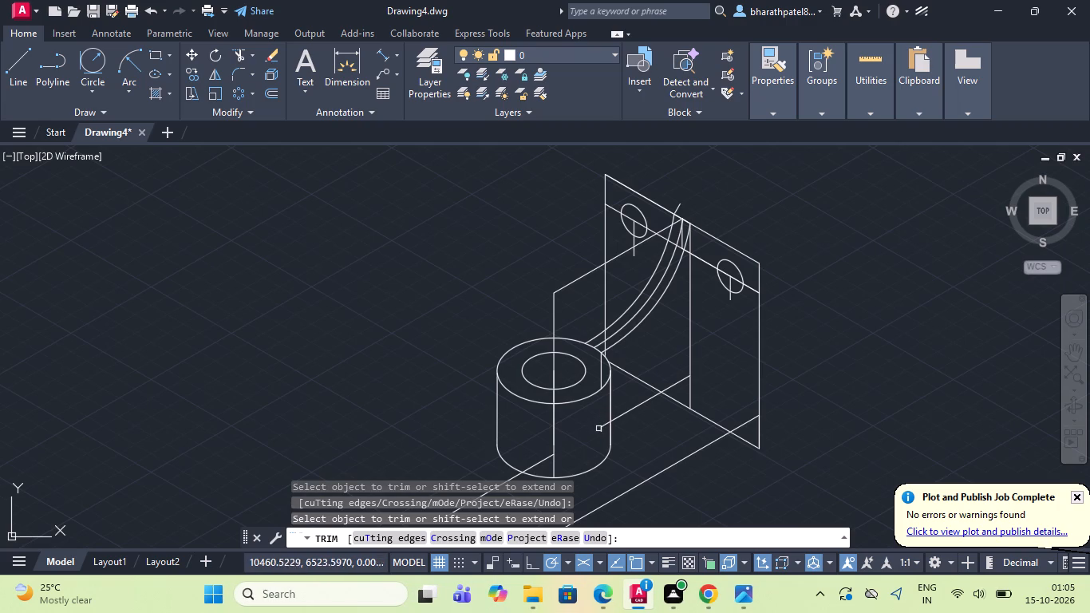
left_click(601, 425)
scroll(597, 441, "up", 2)
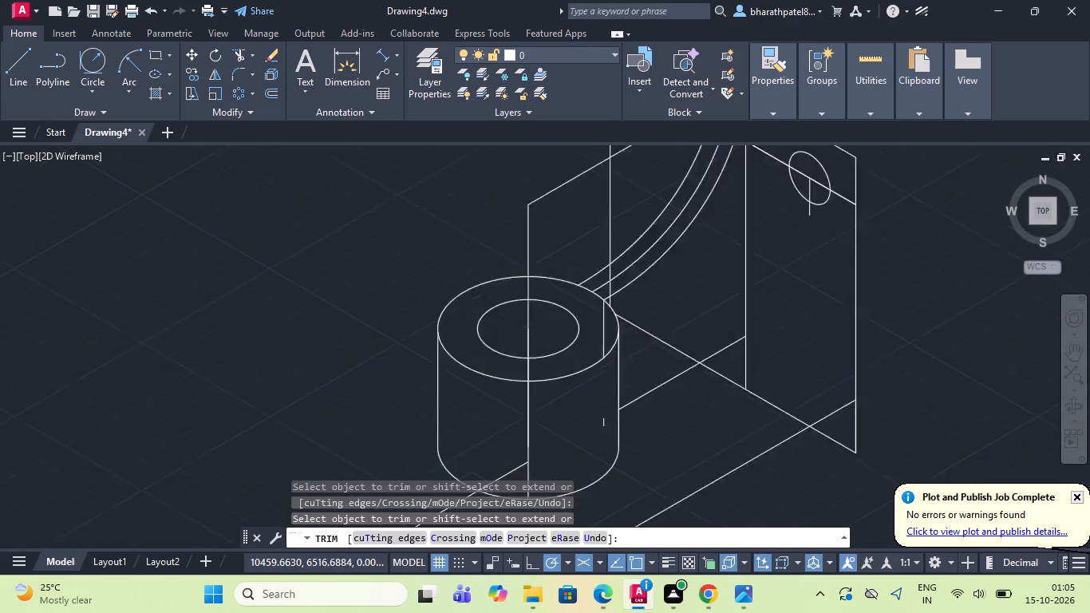
scroll(597, 441, "up", 1)
left_click_drag(627, 379, 610, 401)
scroll(608, 391, "down", 3)
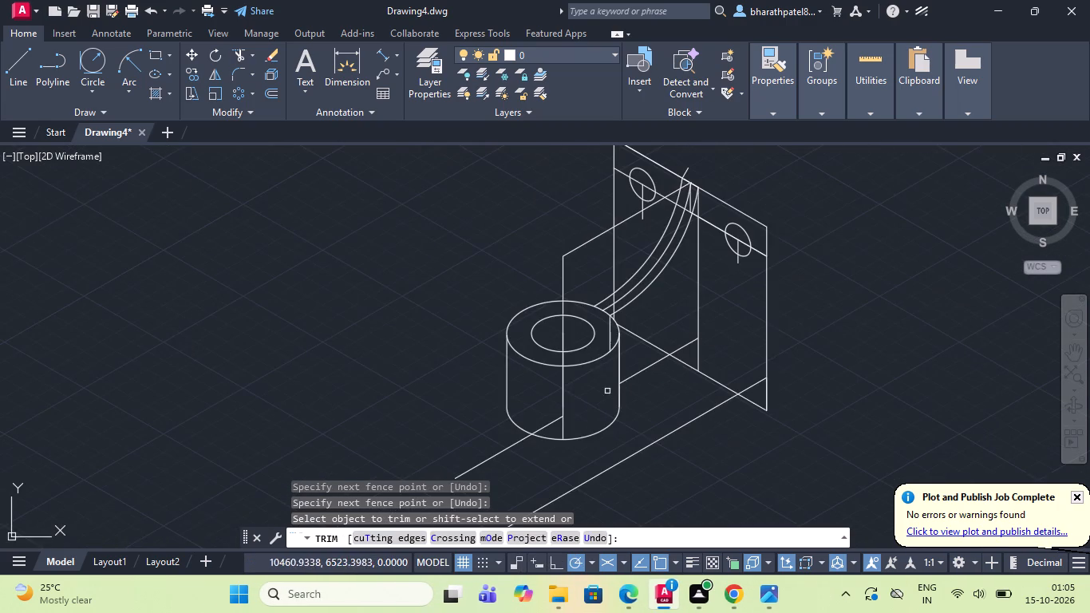
scroll(602, 334, "up", 4)
left_click_drag(650, 316, 638, 322)
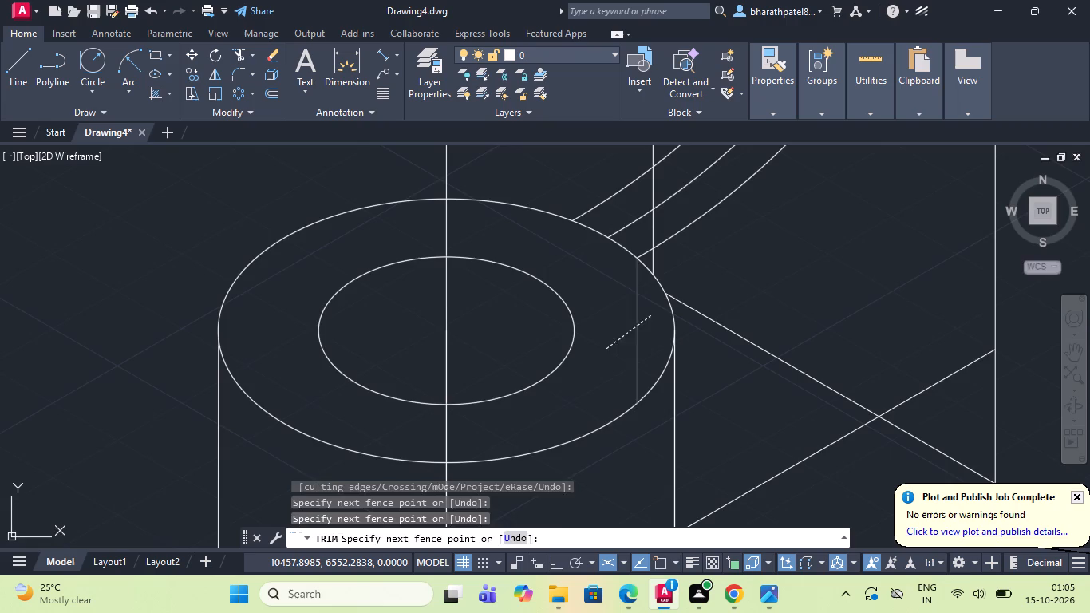
left_click(606, 349)
scroll(606, 350, "down", 3)
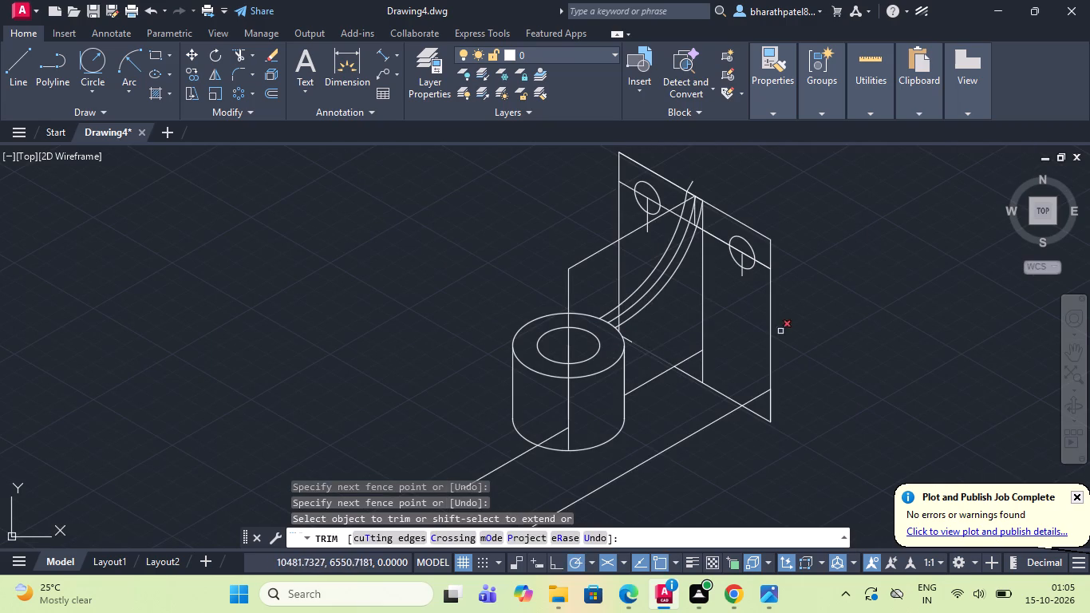
Trim the face's vertical edge between the cylinder rim and the back rib arc so it stops at that arc.
scroll(610, 300, "up", 3)
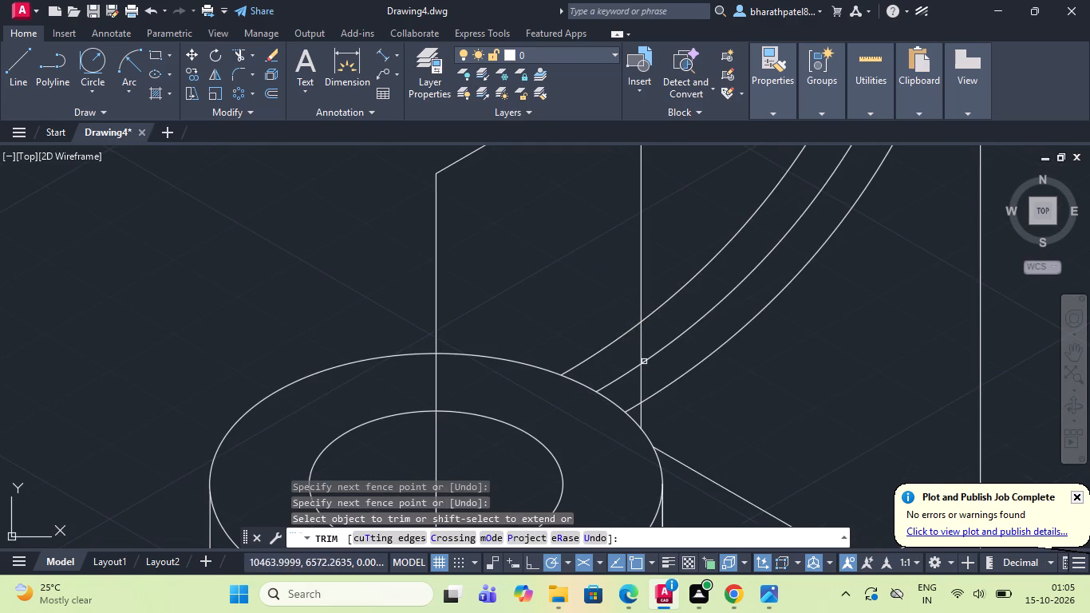
left_click(641, 417)
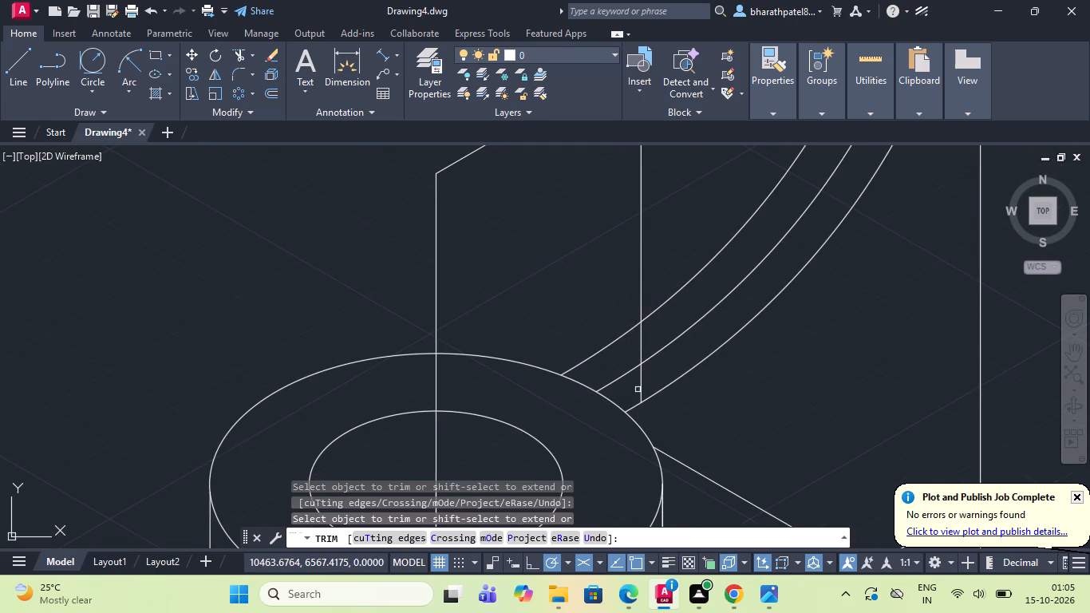
left_click(639, 389)
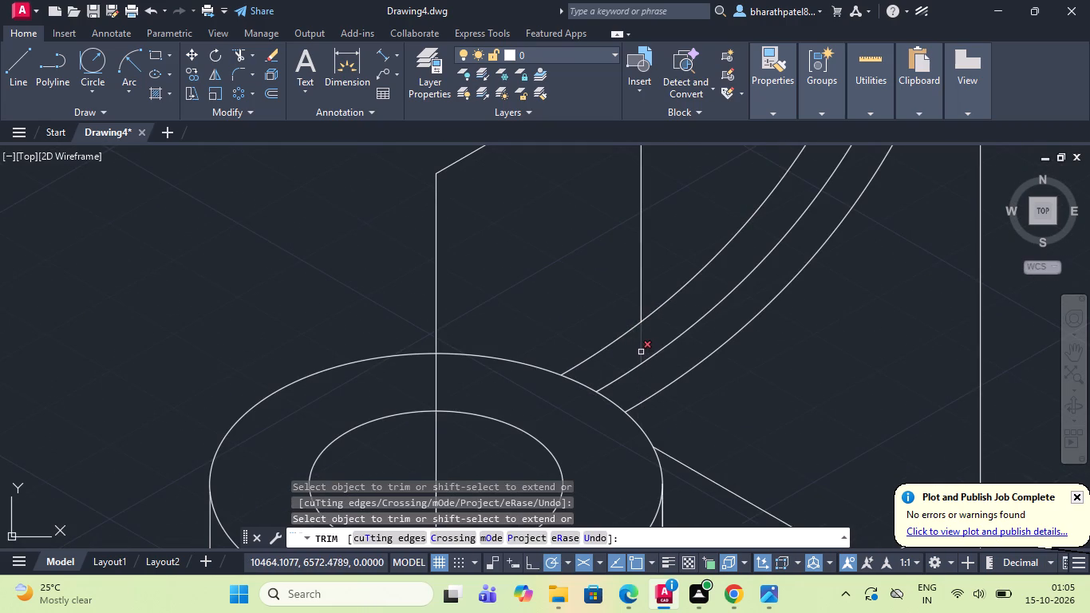
left_click(641, 352)
Trim the short slanted line projecting above the face's top edge at the back rib arc.
scroll(637, 353, "down", 3)
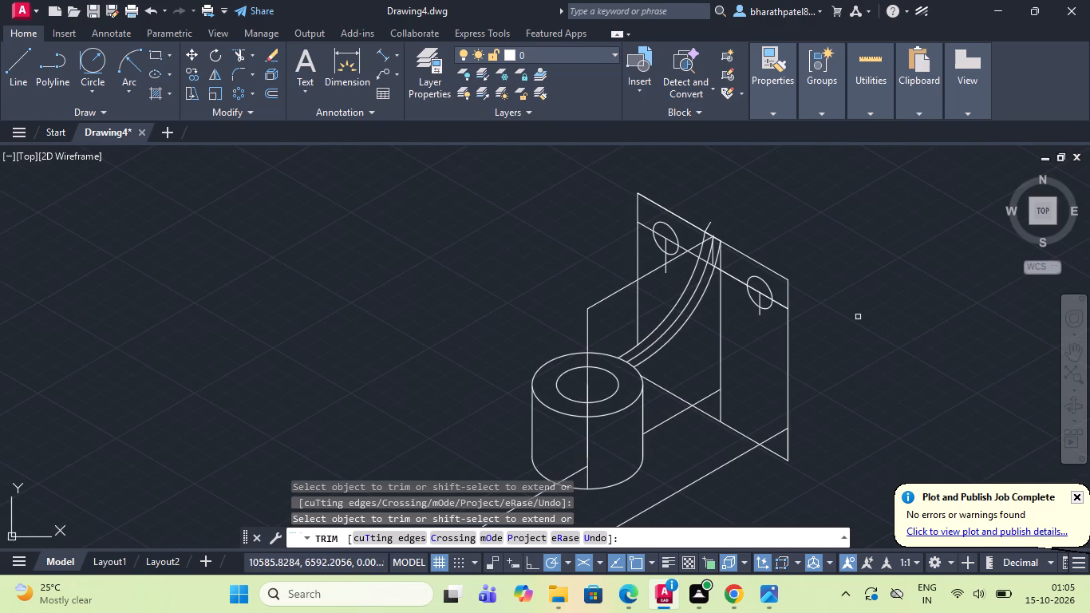
left_click(707, 223)
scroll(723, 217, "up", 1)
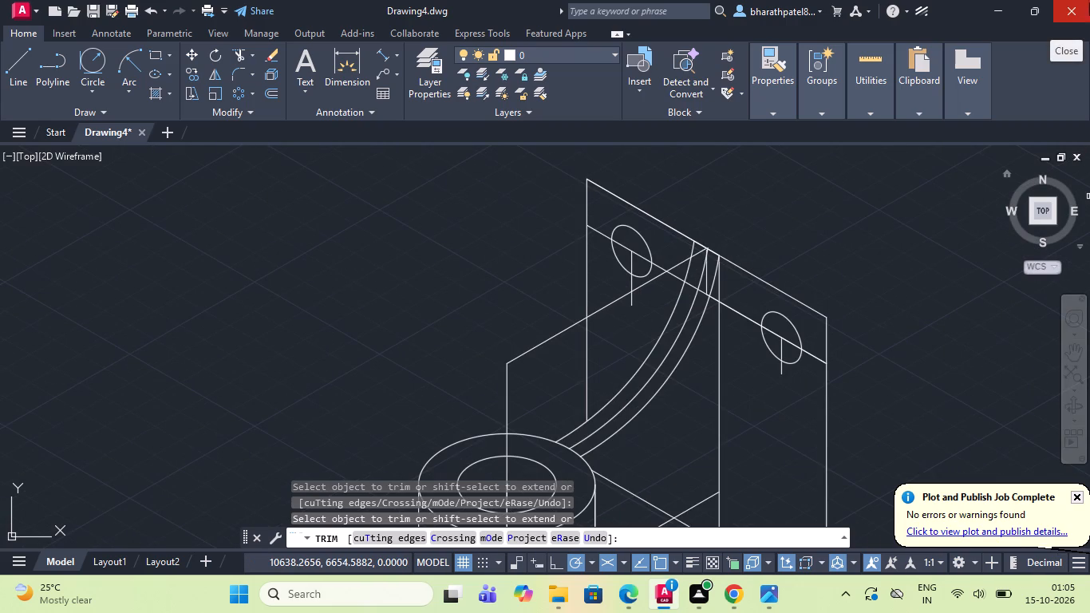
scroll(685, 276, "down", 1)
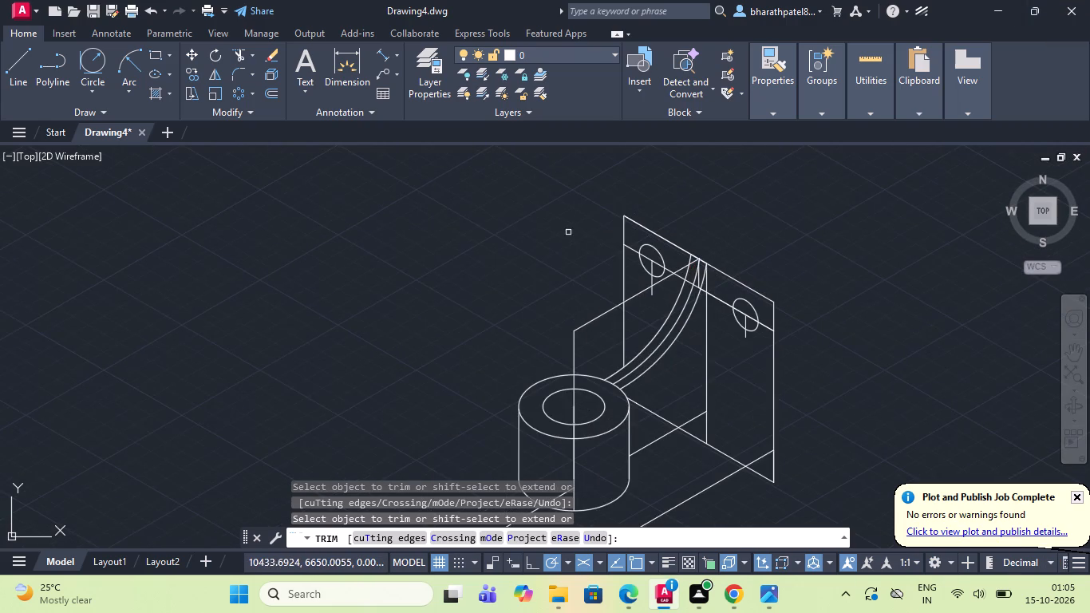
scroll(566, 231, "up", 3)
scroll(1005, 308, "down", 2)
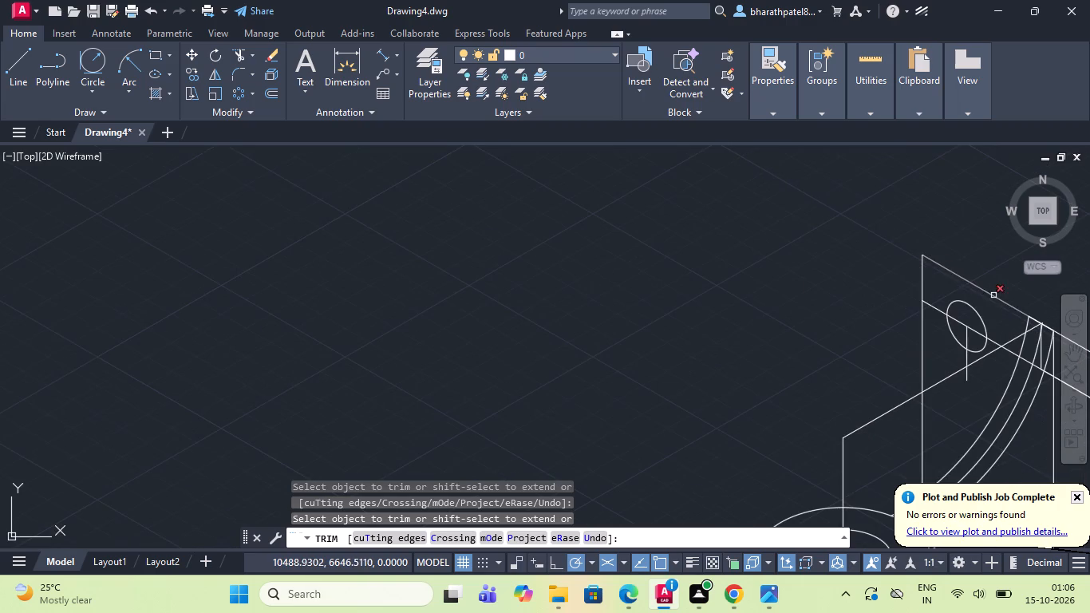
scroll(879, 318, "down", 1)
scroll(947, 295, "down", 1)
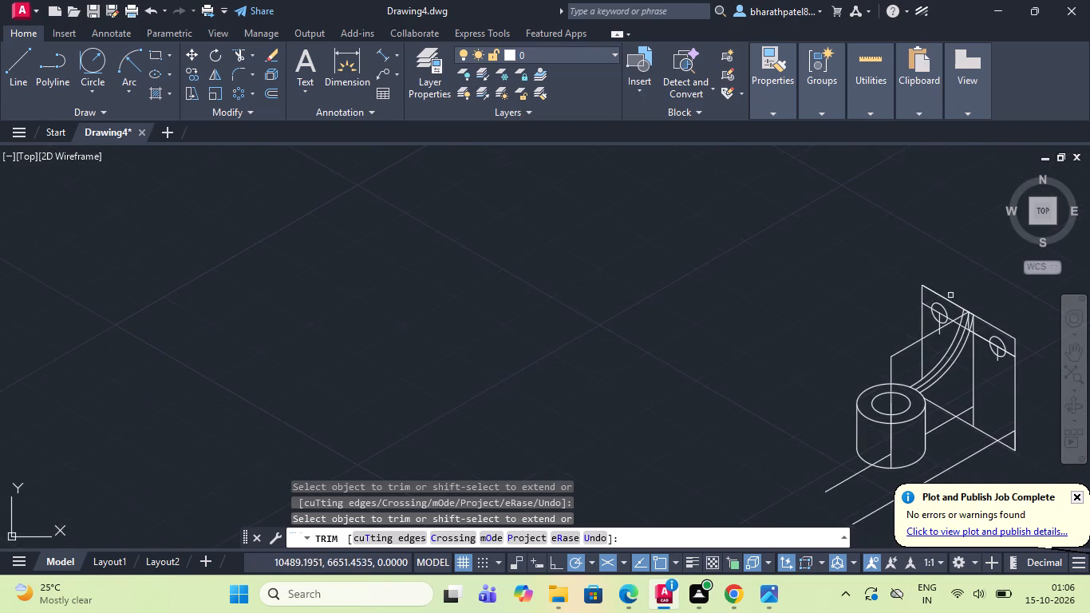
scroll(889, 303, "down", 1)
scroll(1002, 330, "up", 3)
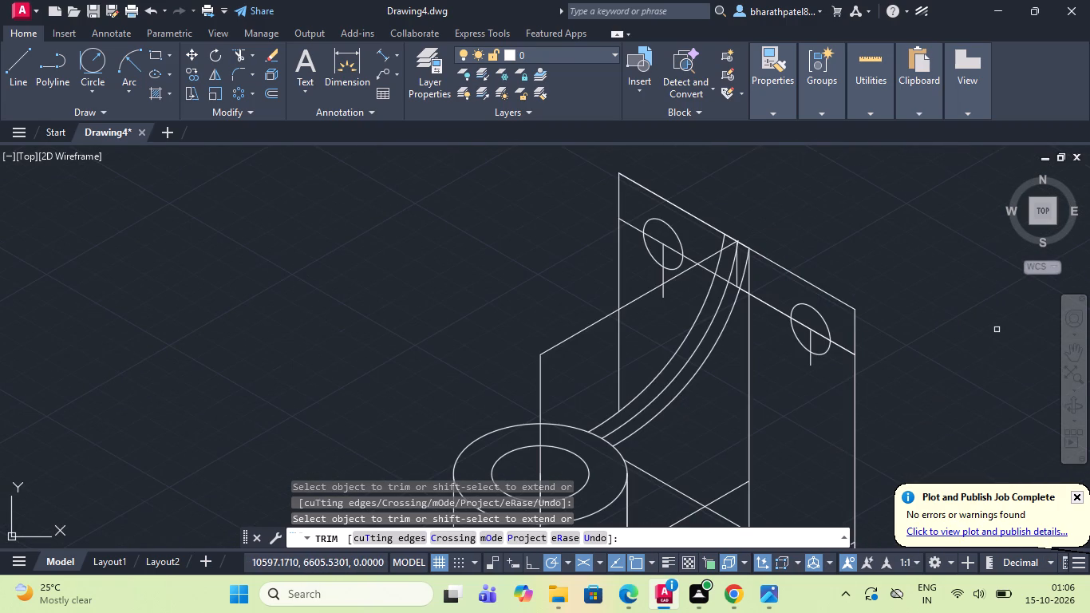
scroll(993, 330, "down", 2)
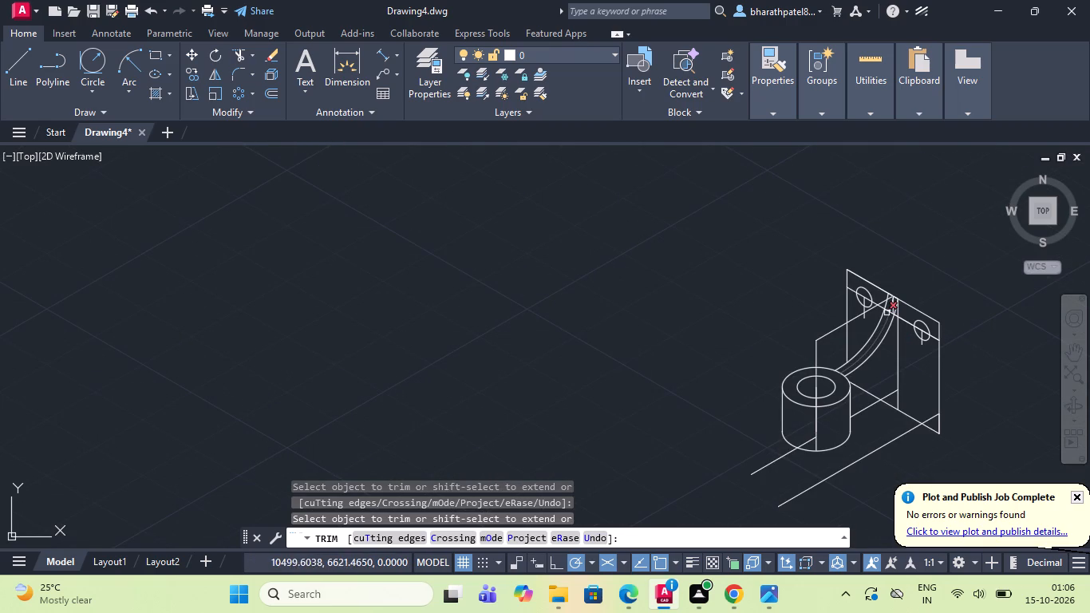
Draw a construction line 60 long at 210° from the top of the cylinder's centre line, continuing vertically down past the slanted base line.
left_click(7, 68)
scroll(569, 283, "down", 1)
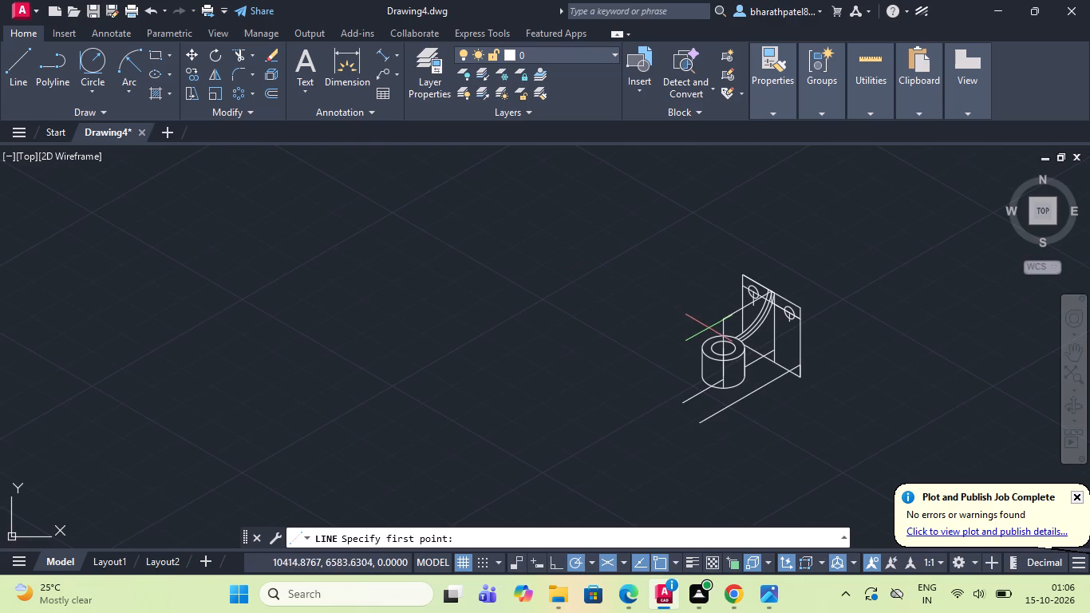
scroll(708, 328, "up", 3)
scroll(701, 326, "down", 3)
scroll(750, 400, "up", 1)
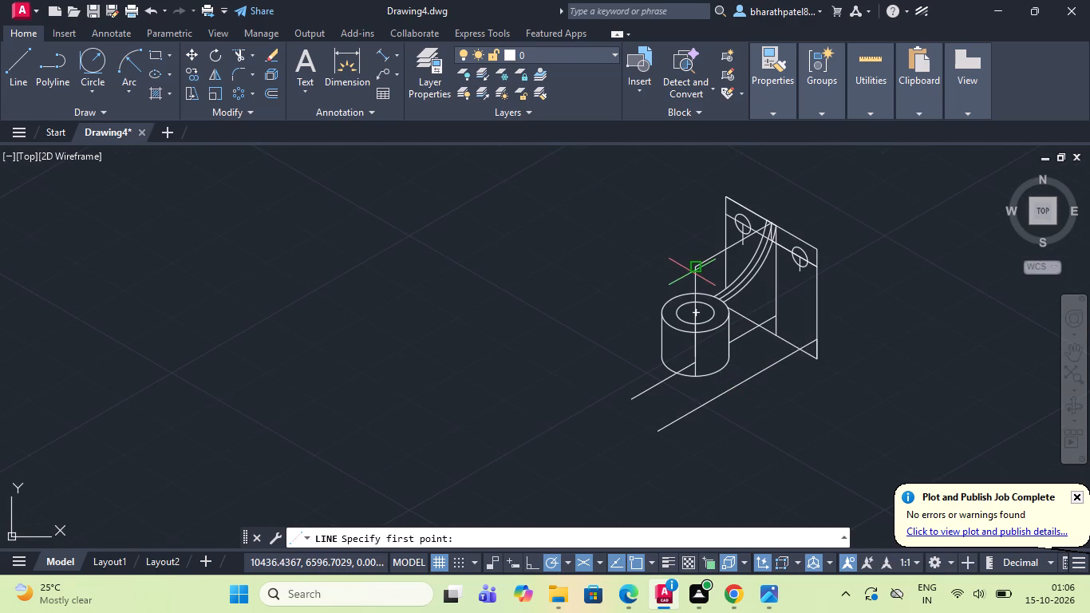
left_click(693, 268)
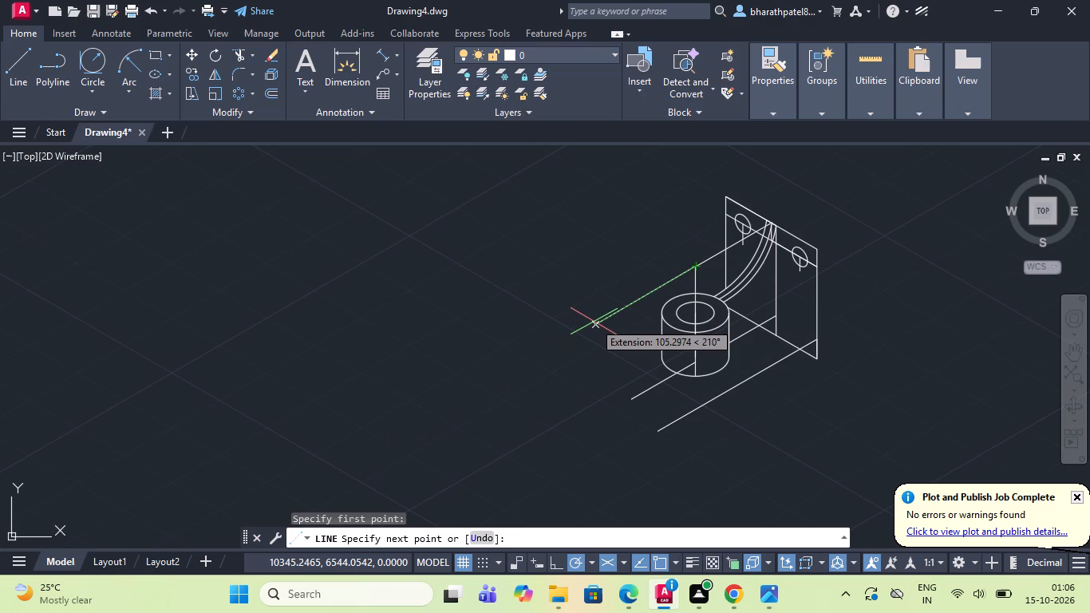
key("6")
key("0")
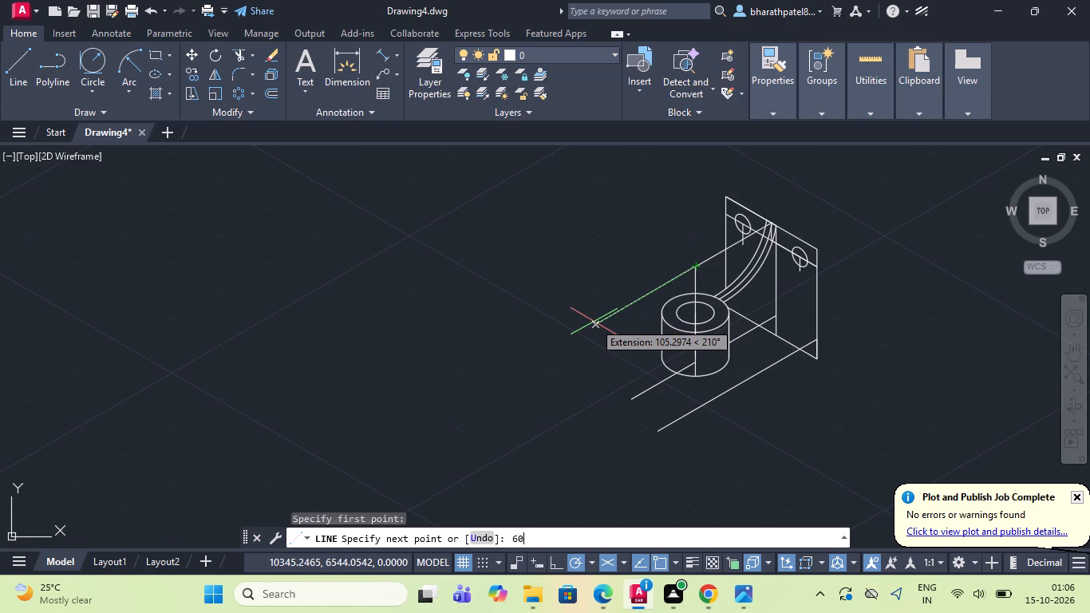
key("Return")
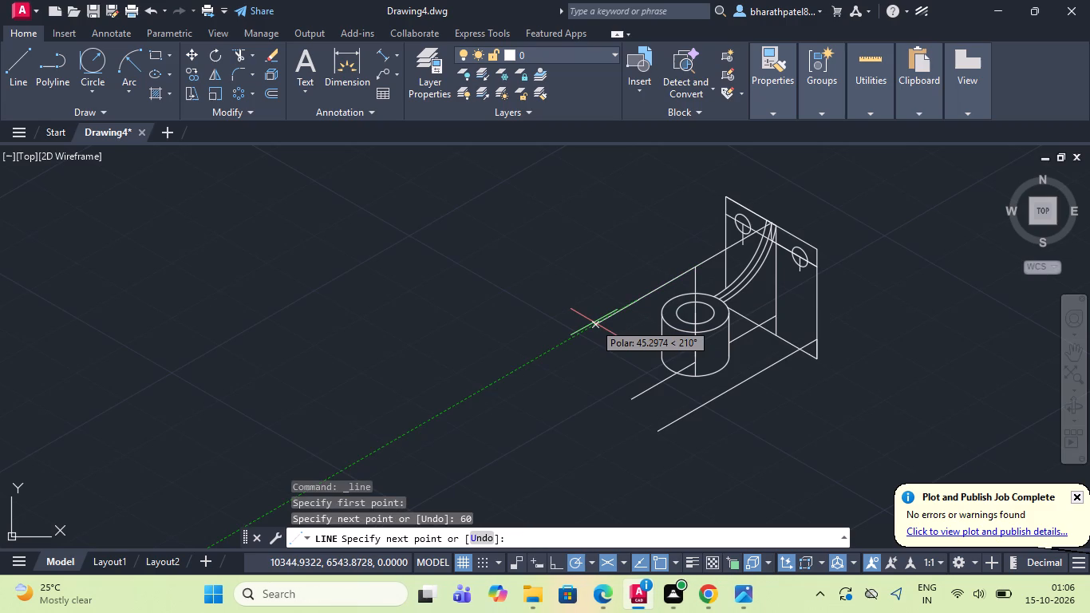
scroll(638, 406, "up", 3)
left_click(638, 406)
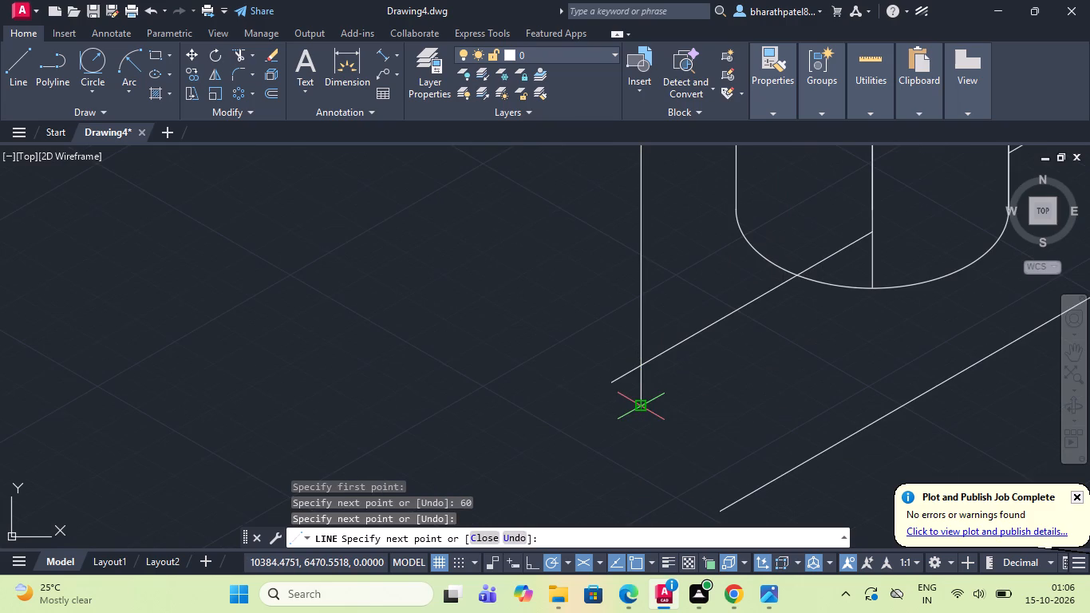
key("Escape")
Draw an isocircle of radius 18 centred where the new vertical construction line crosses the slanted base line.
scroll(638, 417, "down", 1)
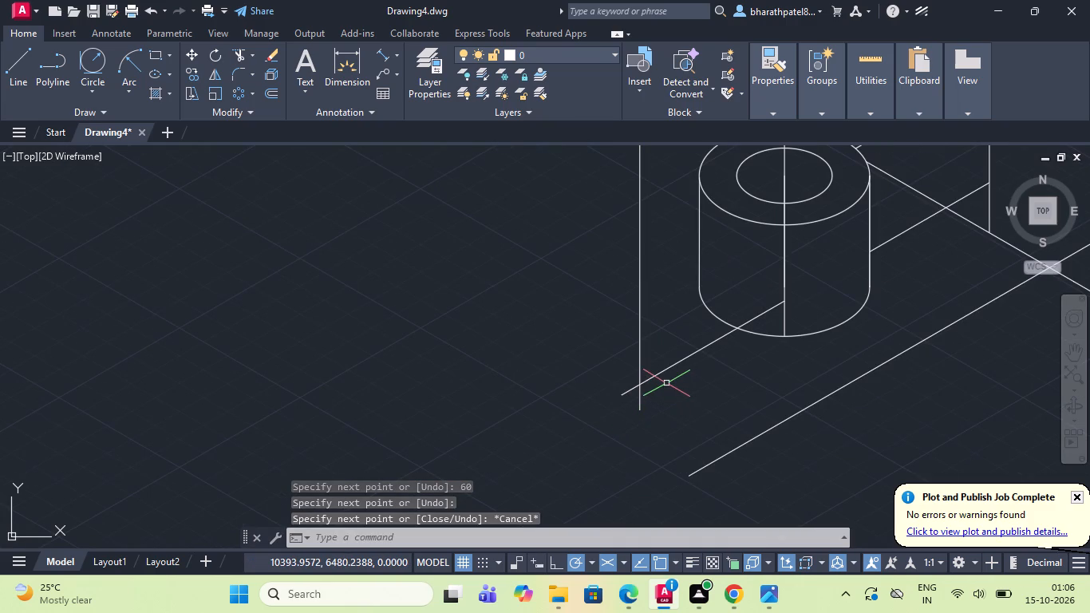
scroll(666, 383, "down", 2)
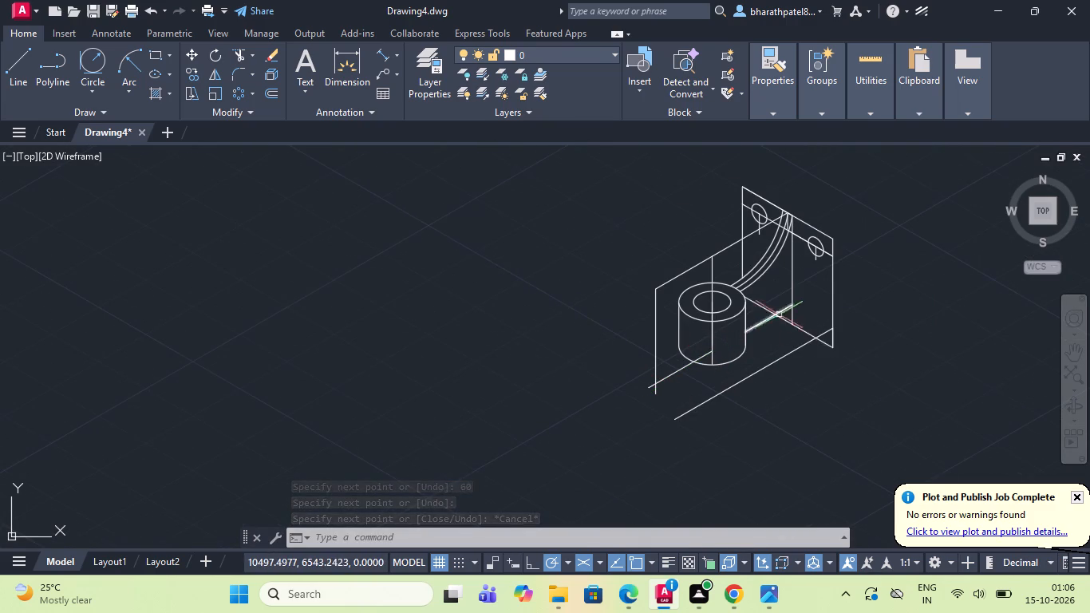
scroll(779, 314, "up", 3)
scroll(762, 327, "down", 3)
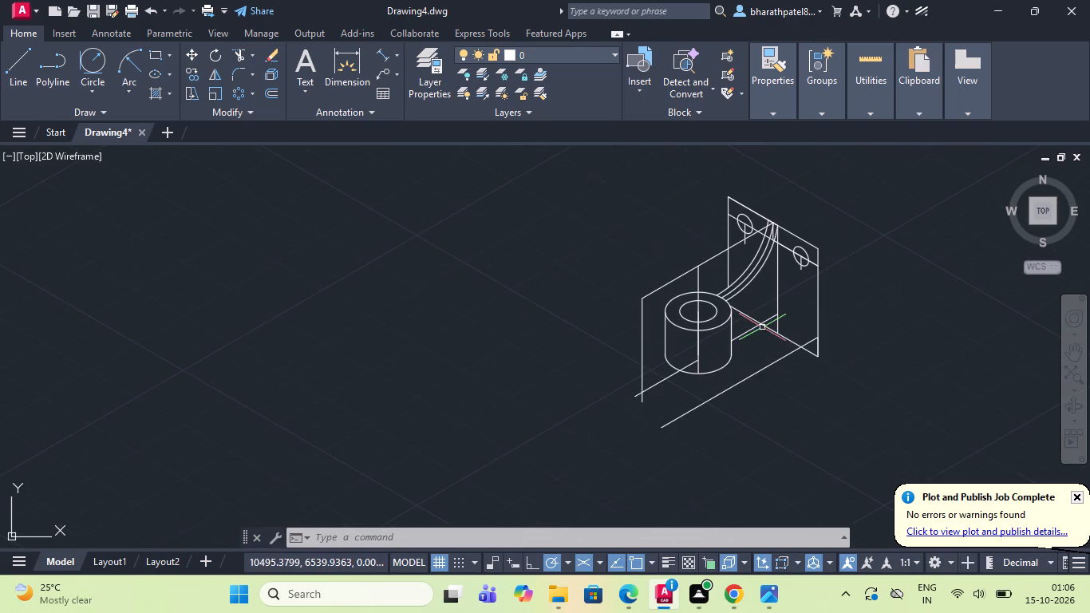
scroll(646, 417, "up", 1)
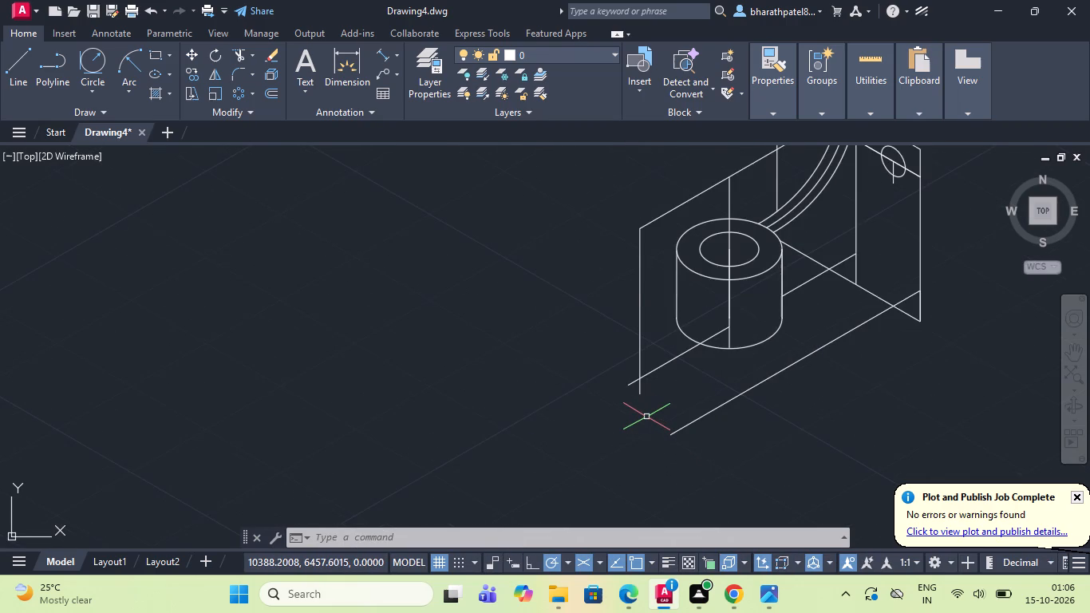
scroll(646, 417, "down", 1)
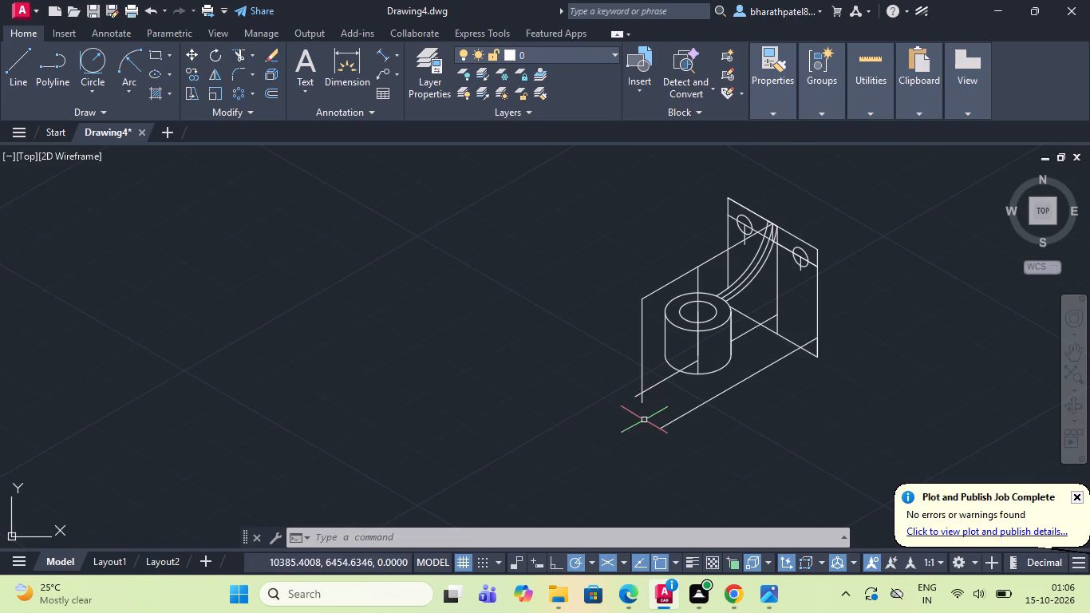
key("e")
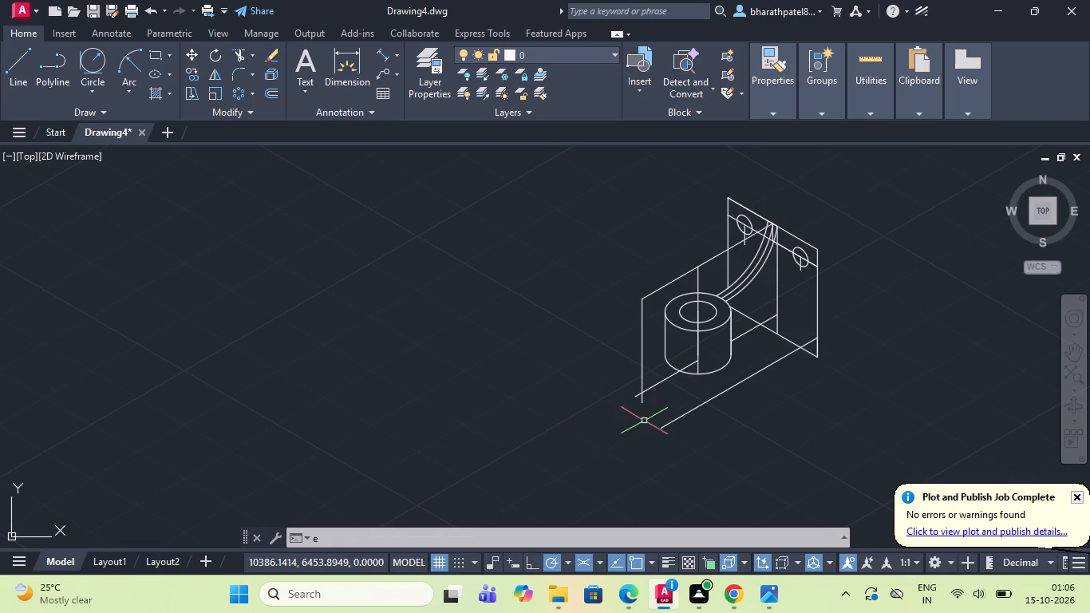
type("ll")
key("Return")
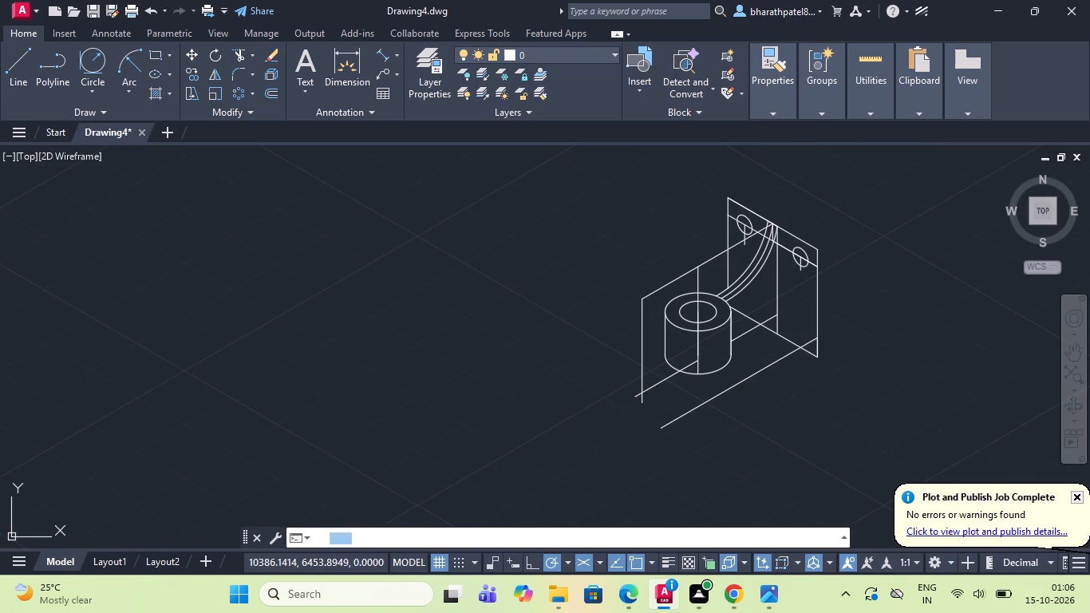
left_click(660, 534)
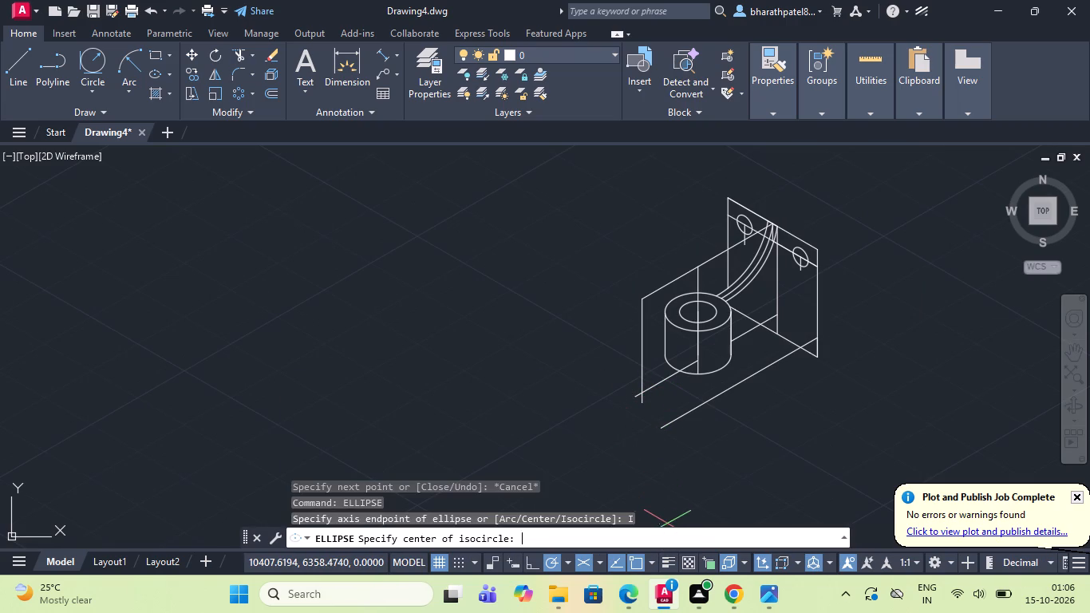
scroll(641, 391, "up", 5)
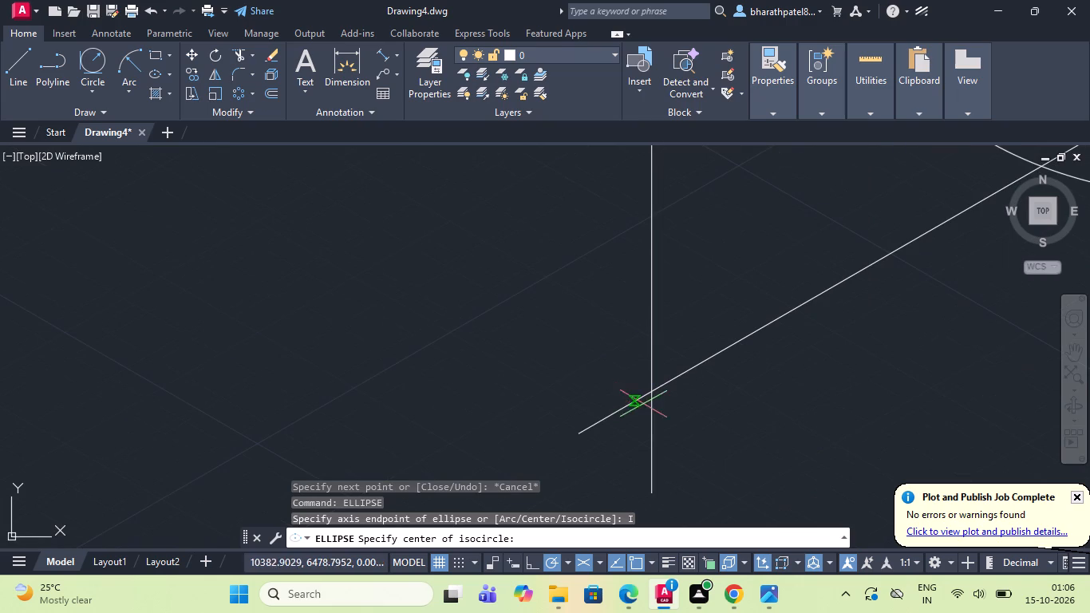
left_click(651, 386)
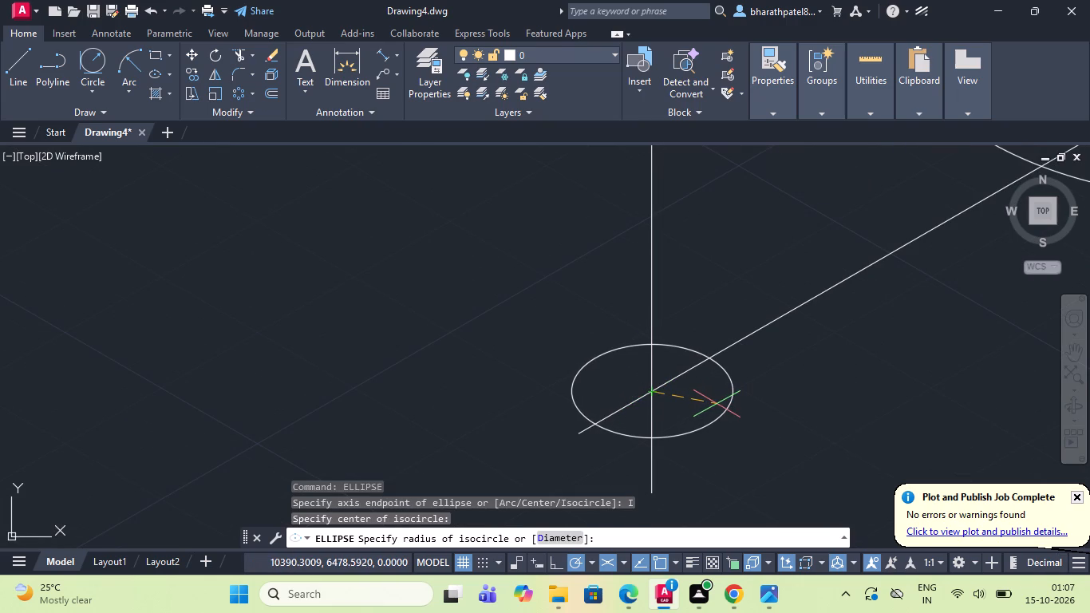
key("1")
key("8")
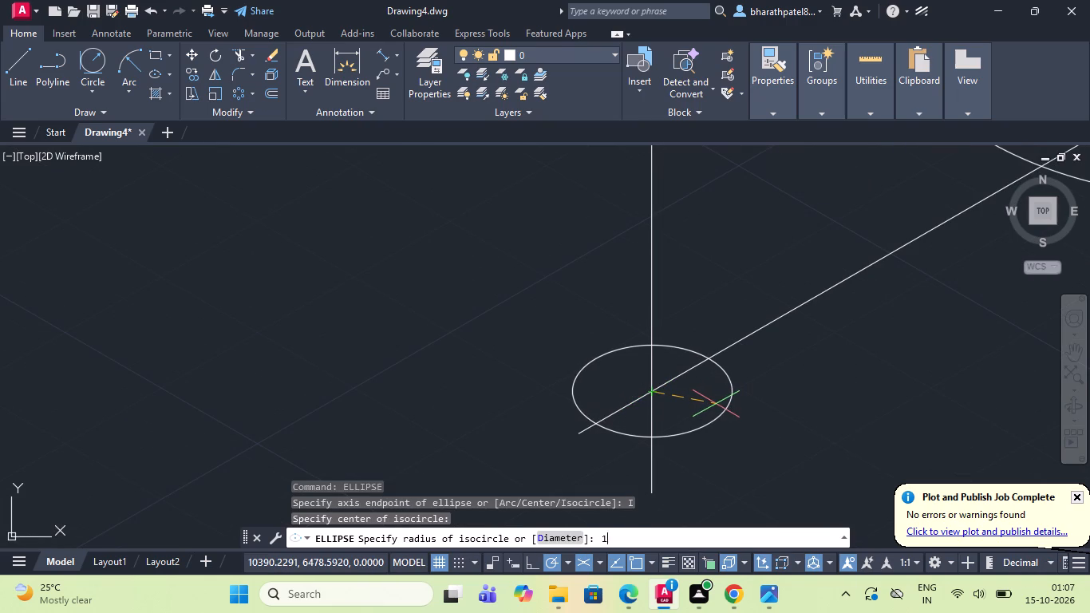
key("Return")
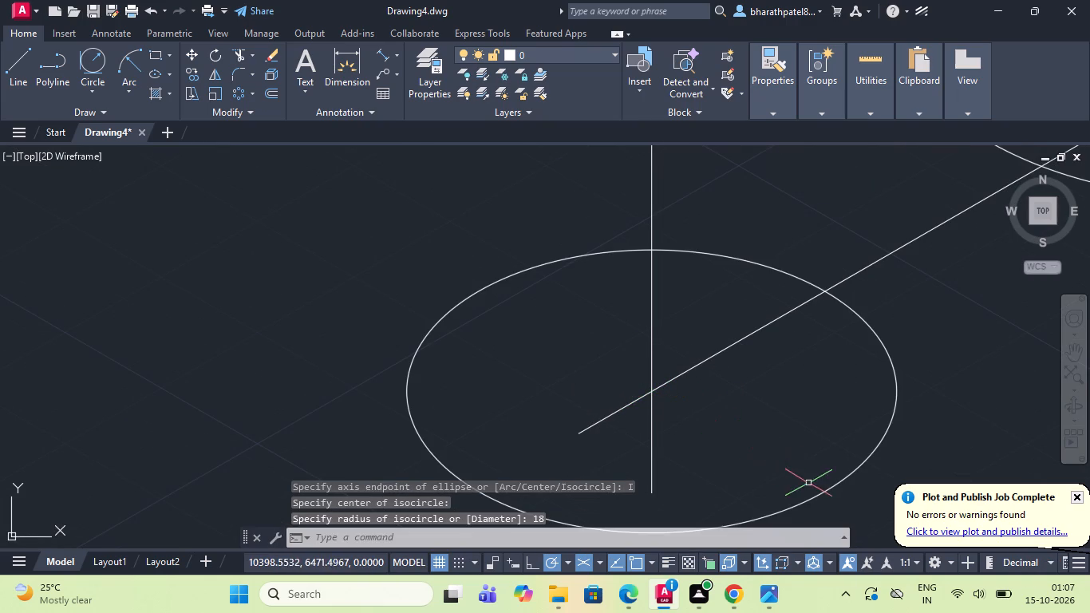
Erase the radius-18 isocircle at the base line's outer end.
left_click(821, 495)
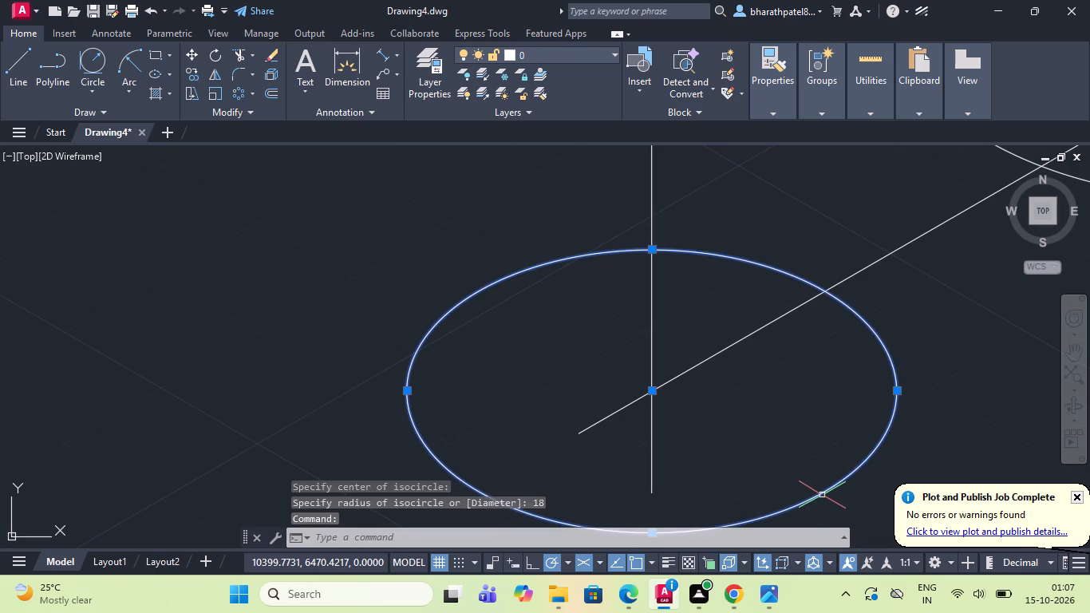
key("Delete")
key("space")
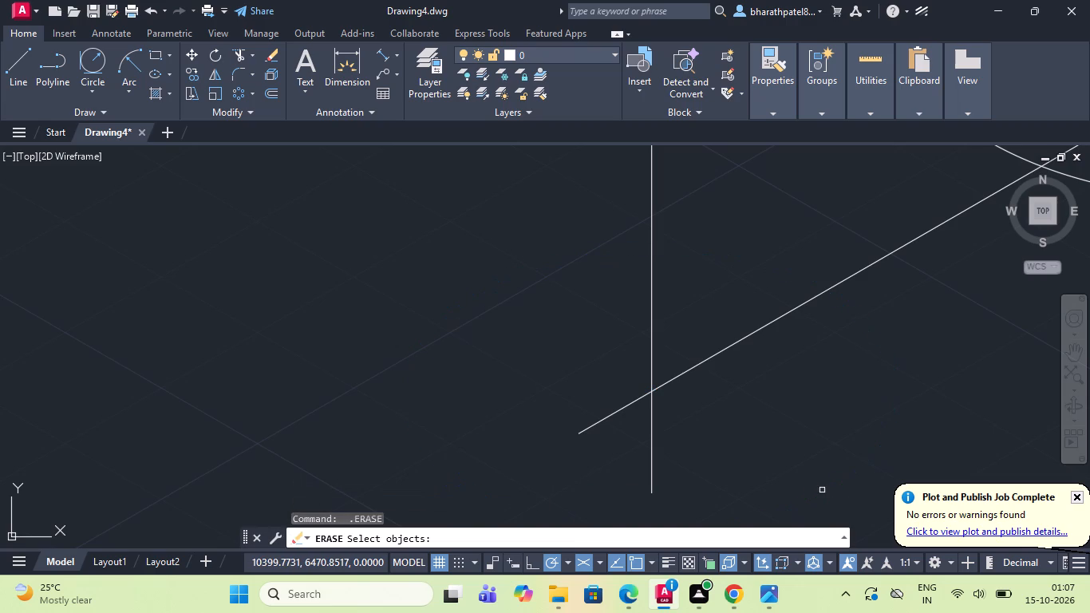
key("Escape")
Draw an isocircle of diameter 18 centred where the vertical construction line crosses the slanted base line.
key("e")
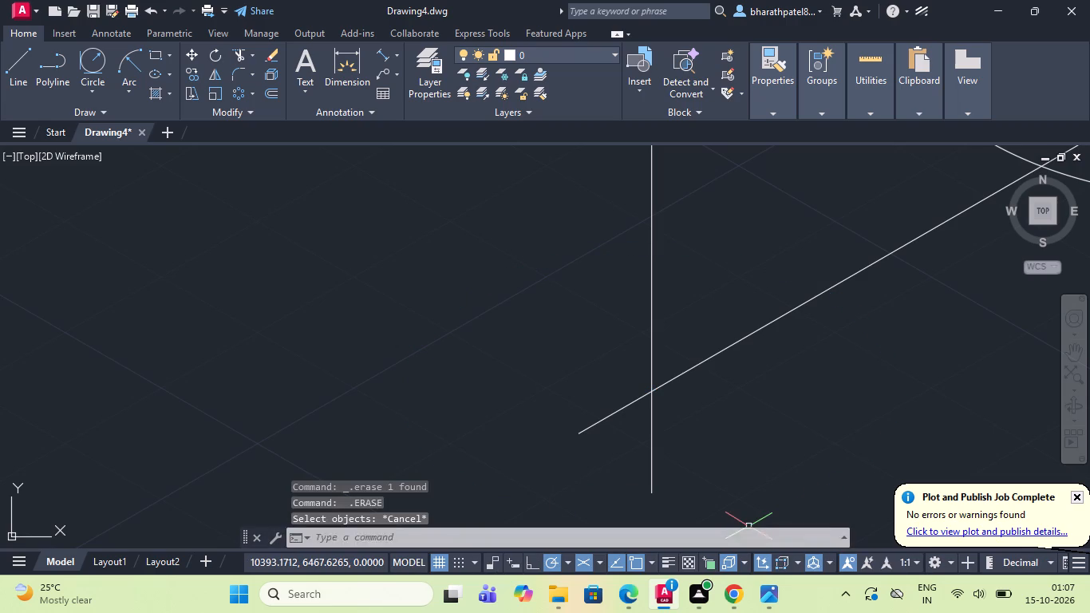
key("l")
key("l")
key("Return")
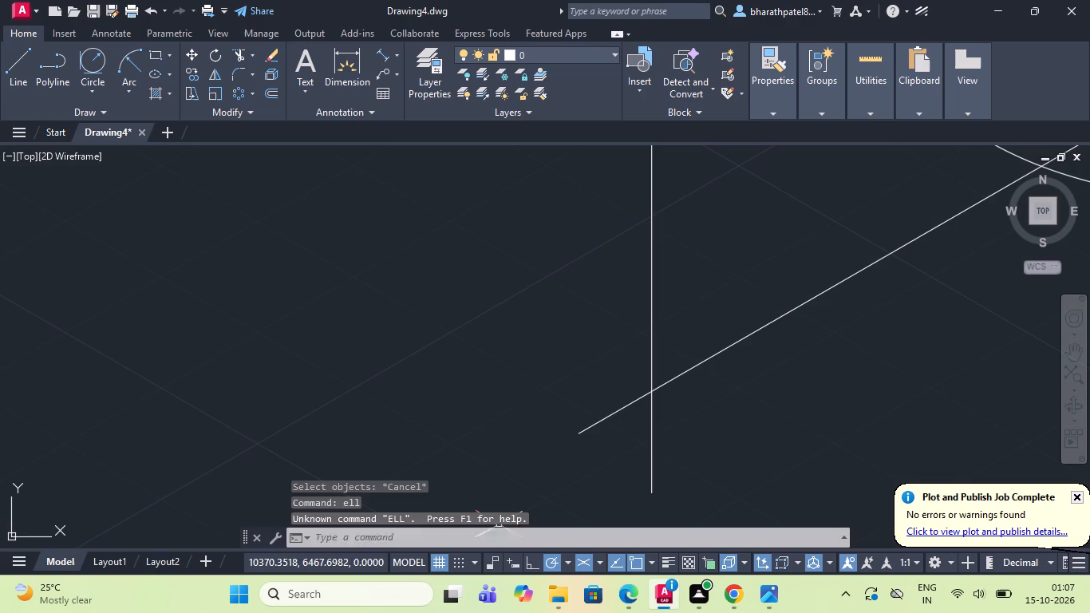
key("Escape")
key("e")
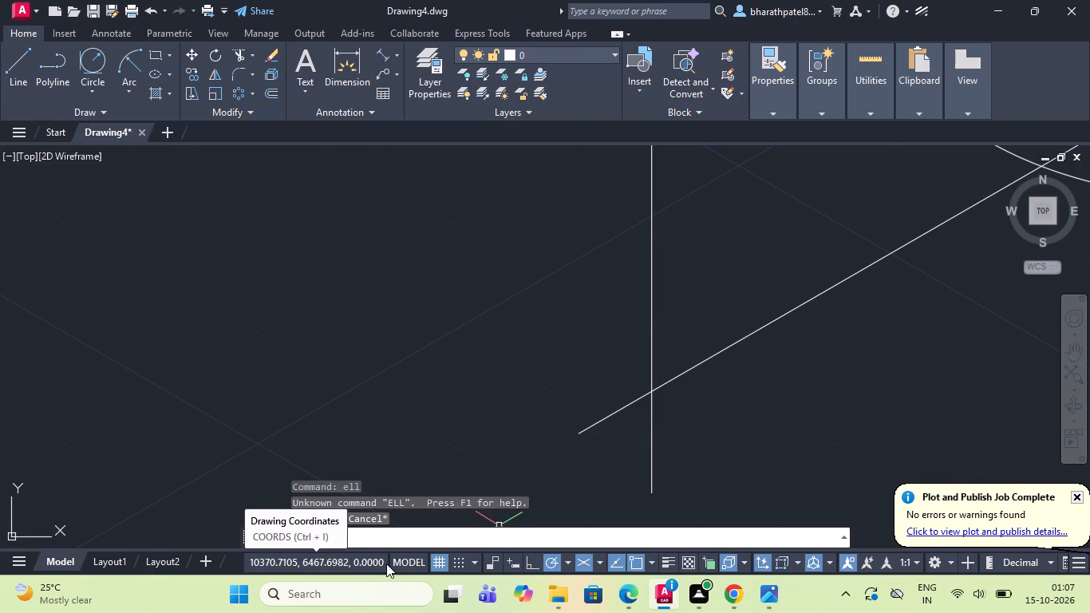
key("l")
key("l")
key("Return")
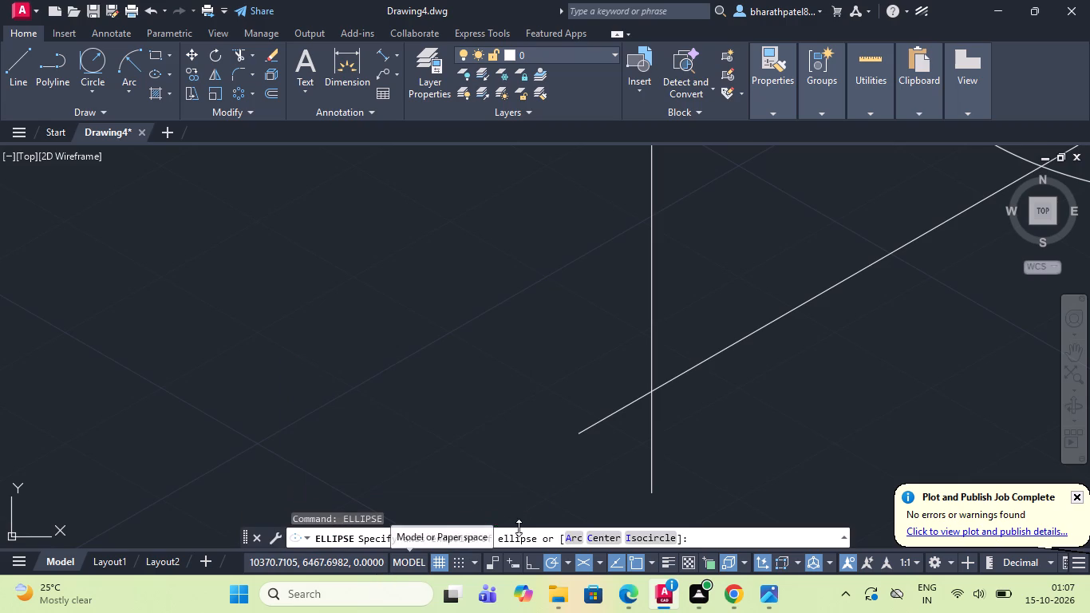
left_click(651, 537)
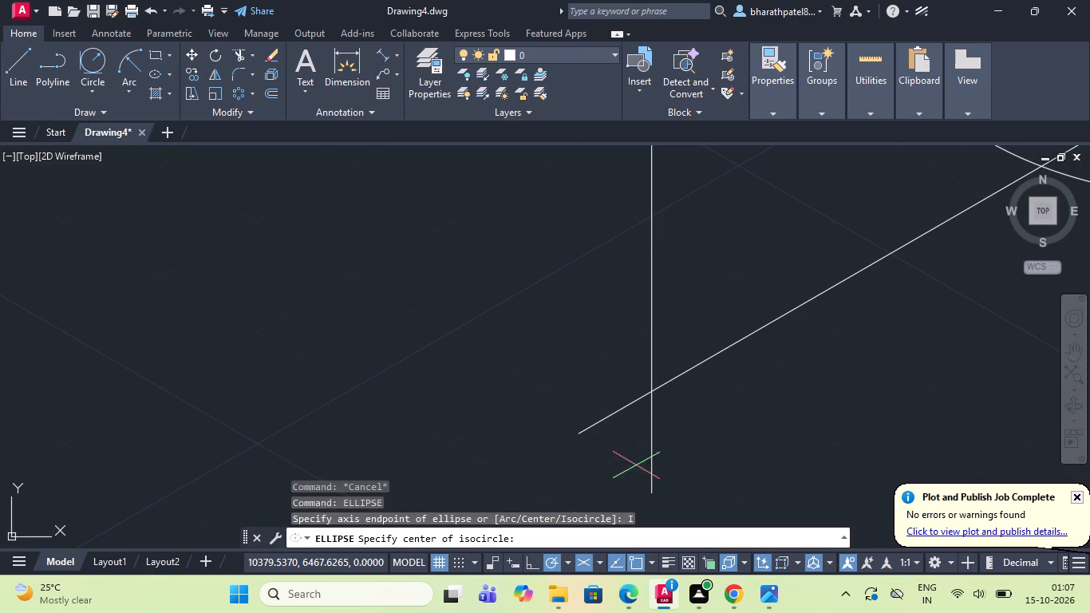
left_click(650, 391)
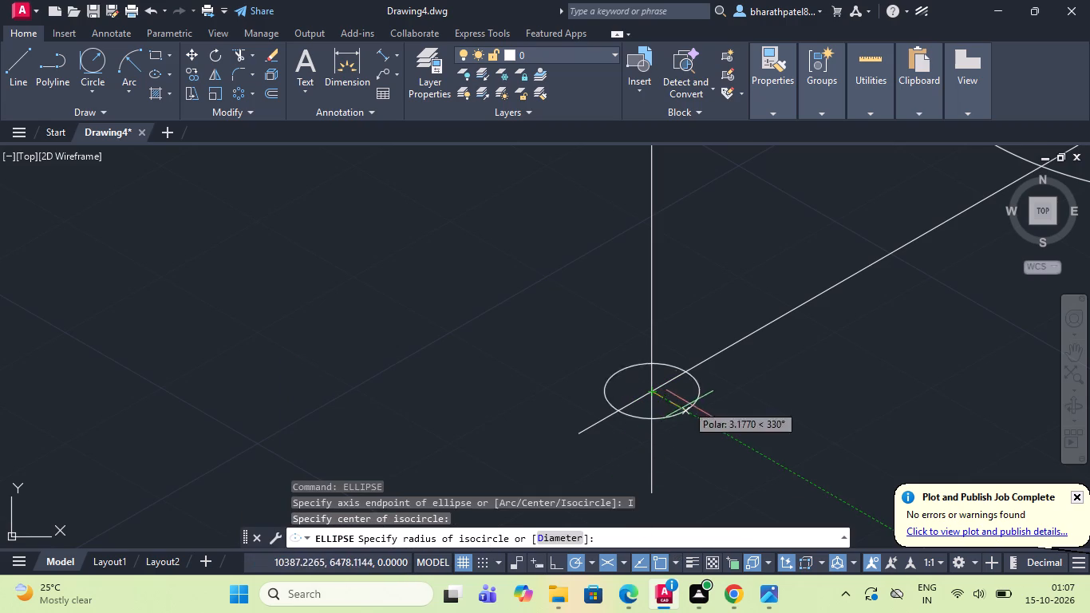
left_click(579, 537)
key("1")
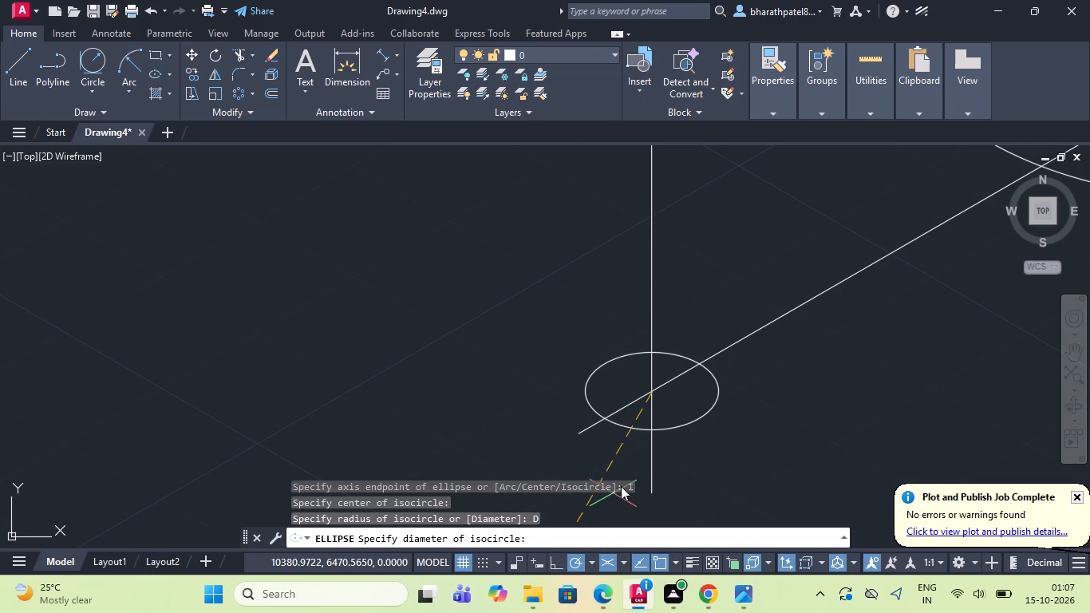
key("8")
key("Return")
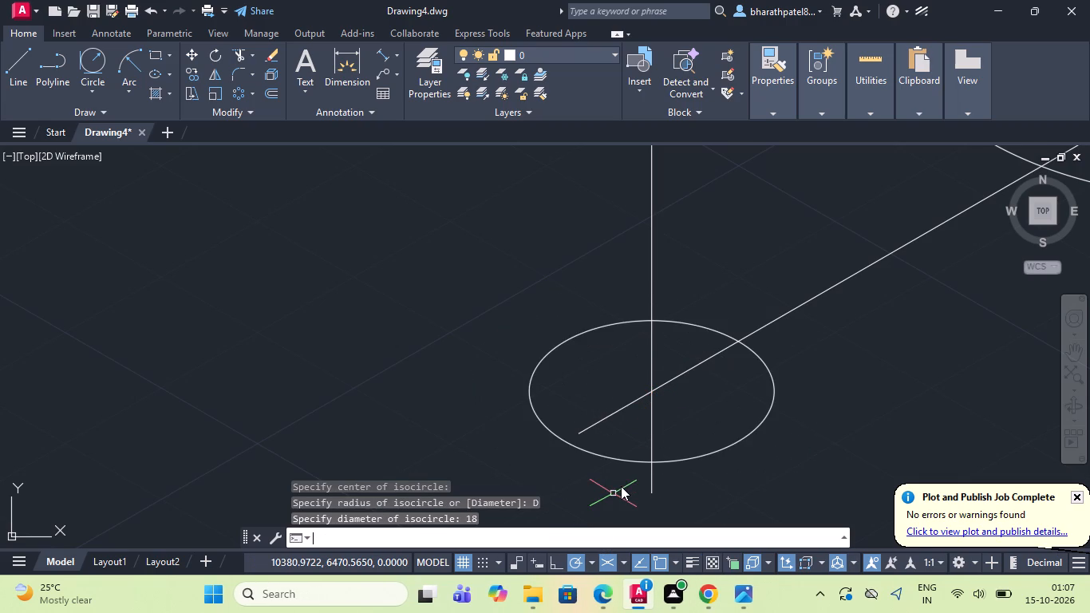
Draw a concentric isocircle of radius 18 around the diameter-18 hole at the base line's outer end.
scroll(621, 485, "down", 2)
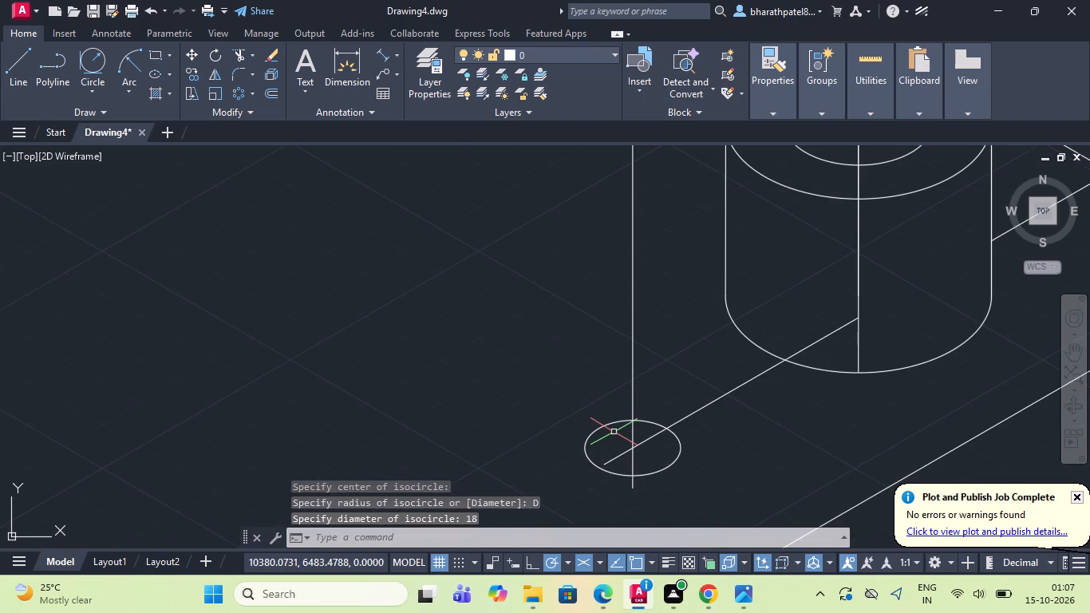
scroll(623, 401, "down", 1)
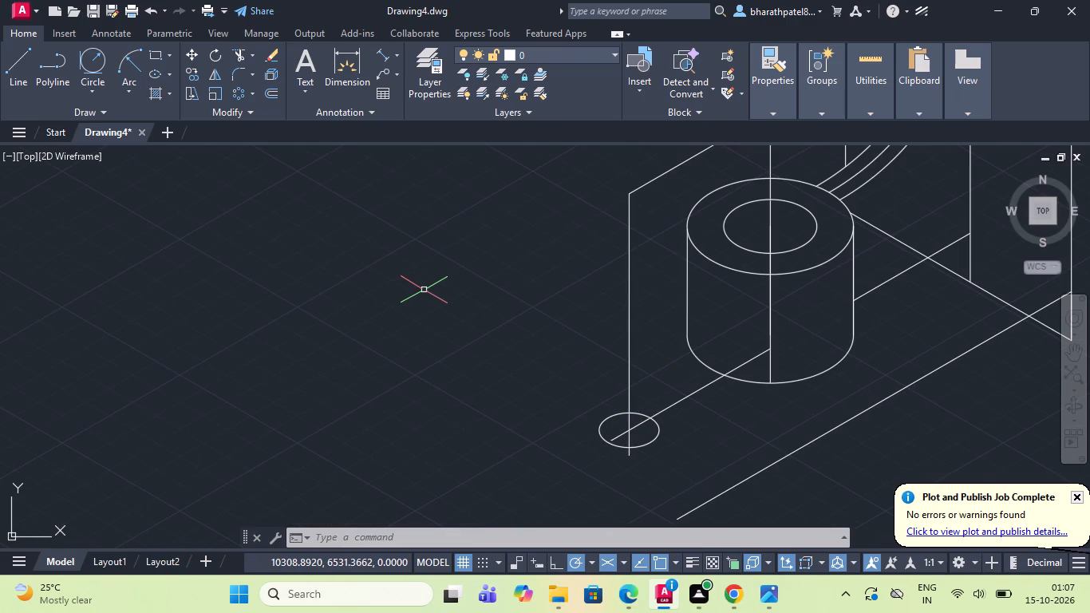
key("space")
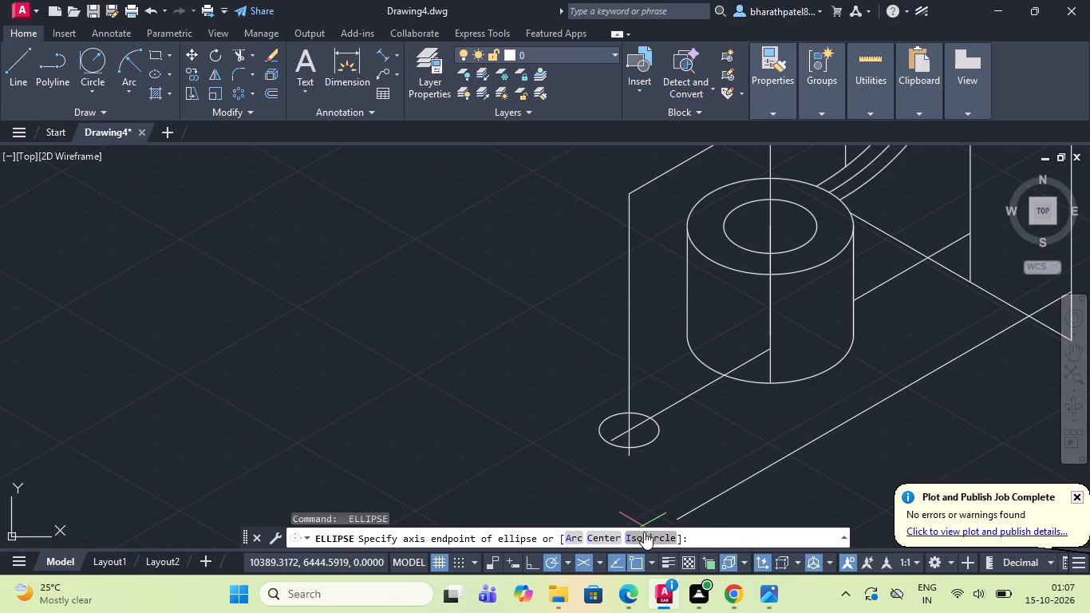
left_click(644, 532)
left_click(634, 429)
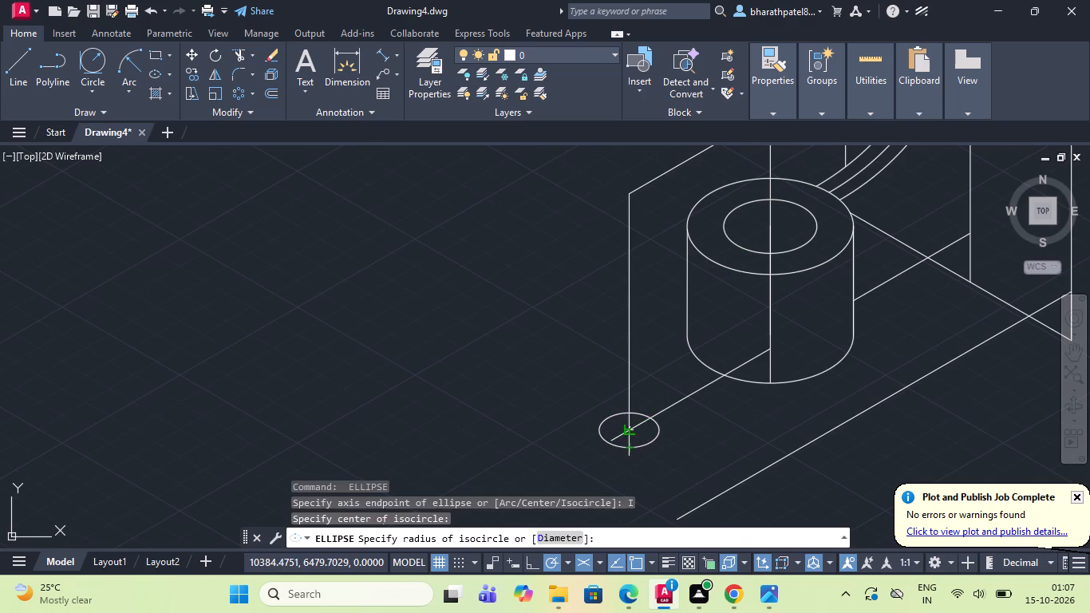
key("1")
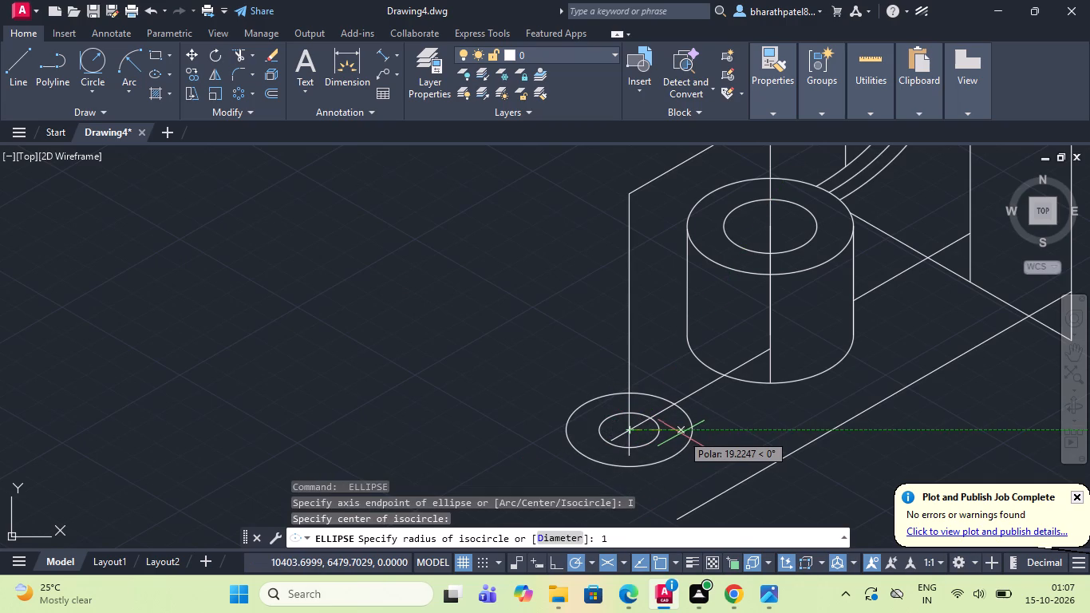
key("8")
key("Return")
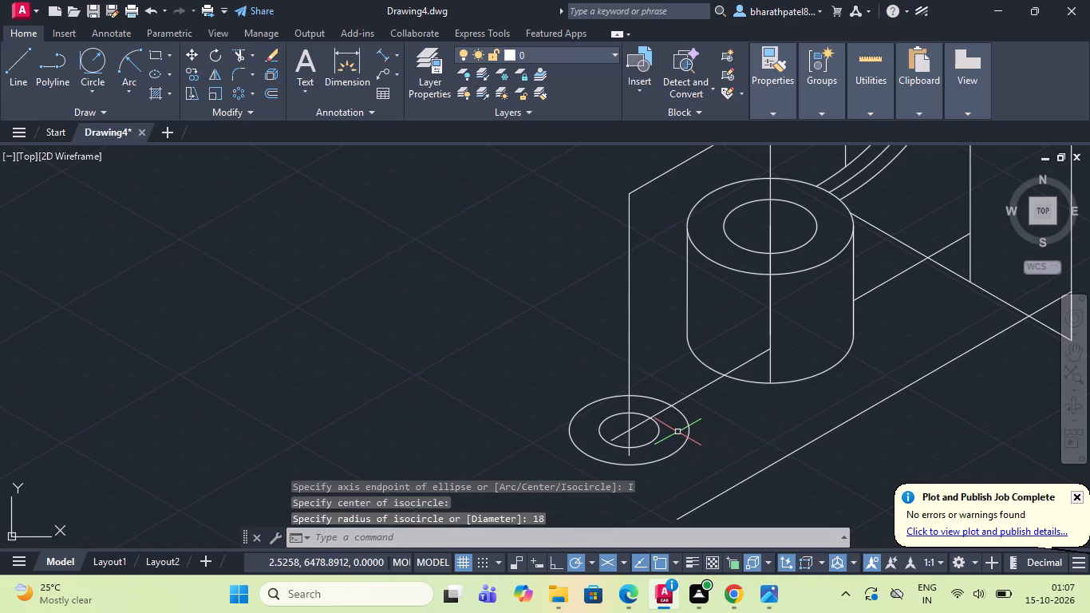
scroll(677, 431, "down", 2)
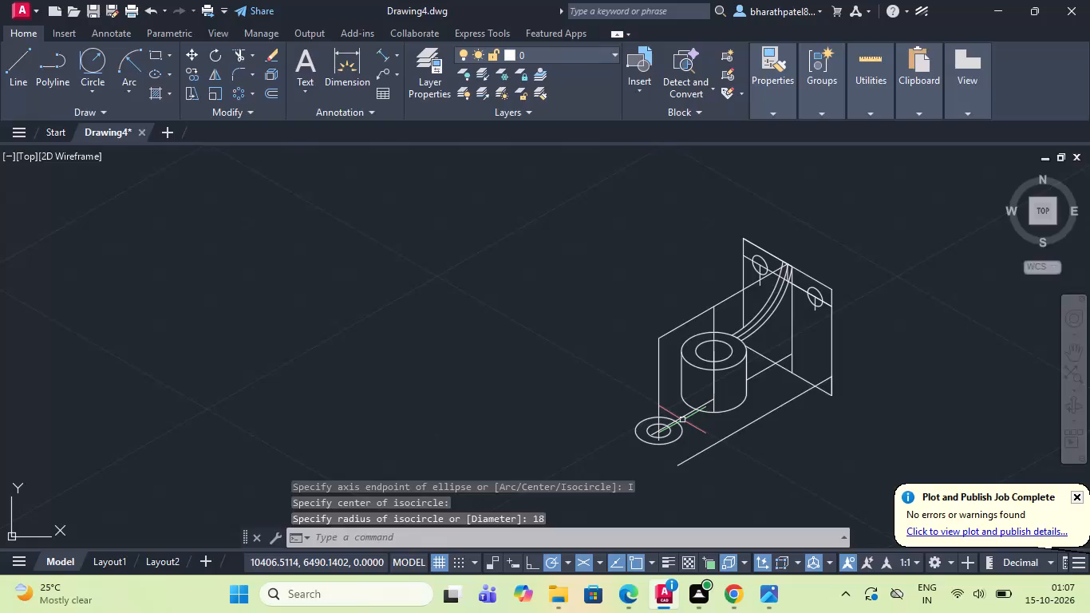
Draw a construction line from the cylinder's base centre along the 330° isometric direction, ending just past the front base edge.
scroll(681, 418, "down", 2)
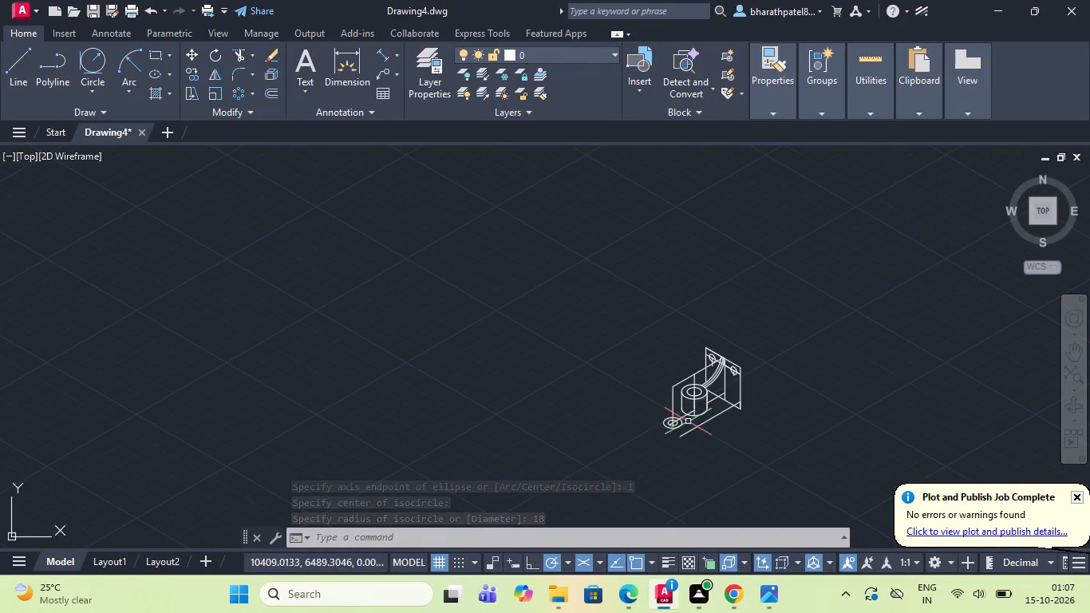
scroll(715, 407, "up", 1)
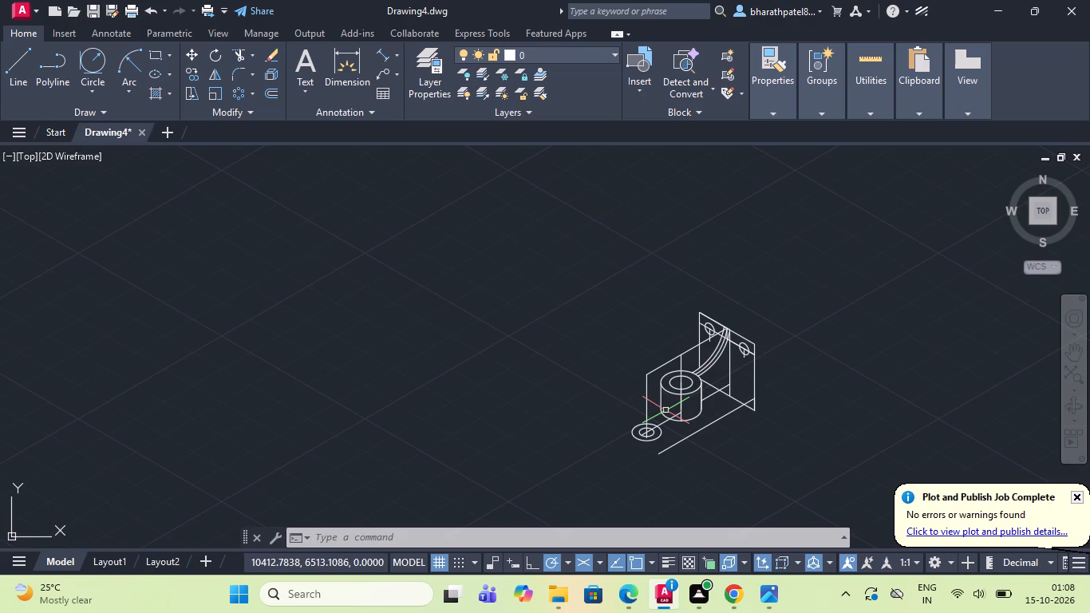
left_click(9, 74)
scroll(286, 236, "down", 2)
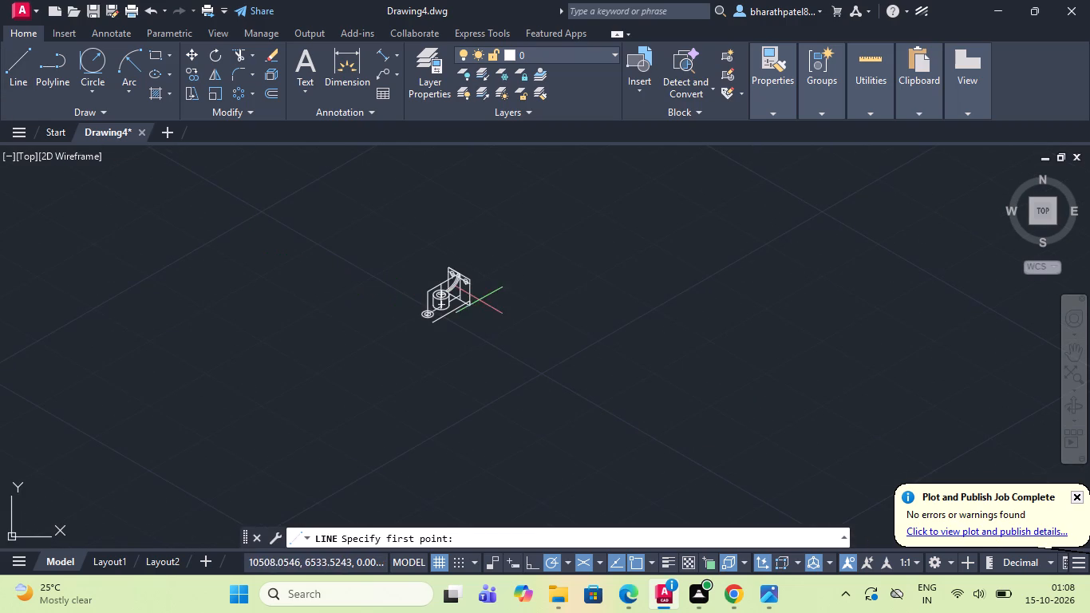
scroll(442, 307, "up", 7)
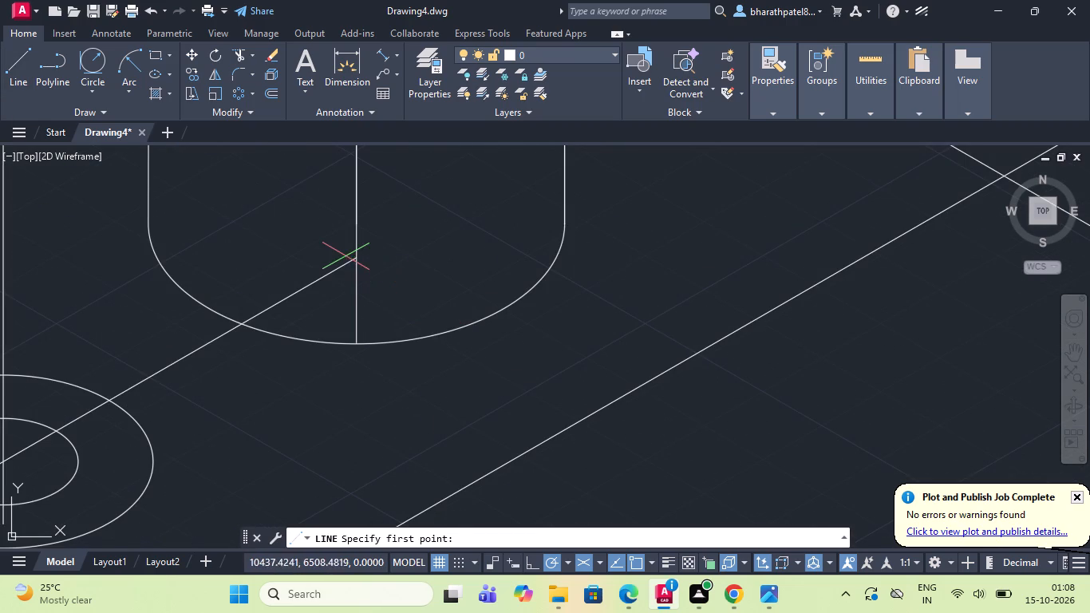
left_click(353, 254)
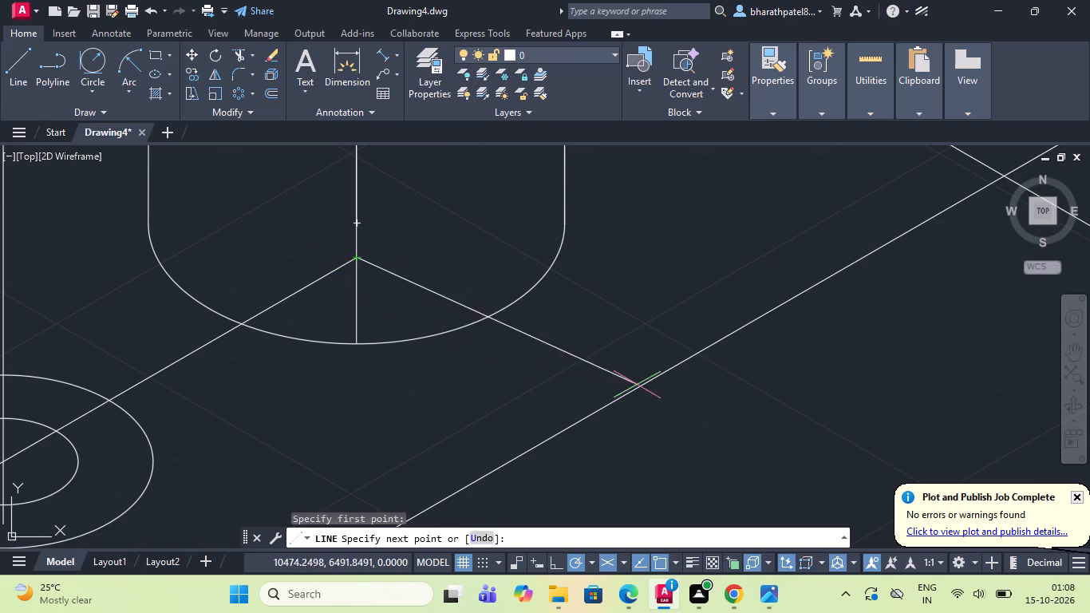
left_click(664, 436)
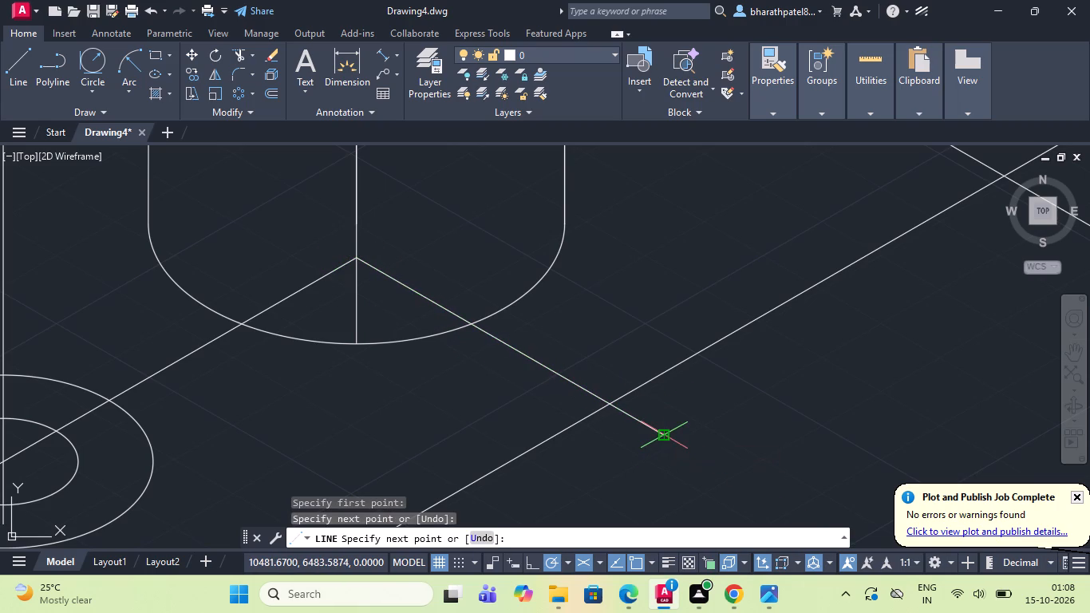
key("Escape")
Draw a construction line from the cylinder's base centre in the opposite isometric direction, ending beyond the cylinder's far side.
left_click(11, 72)
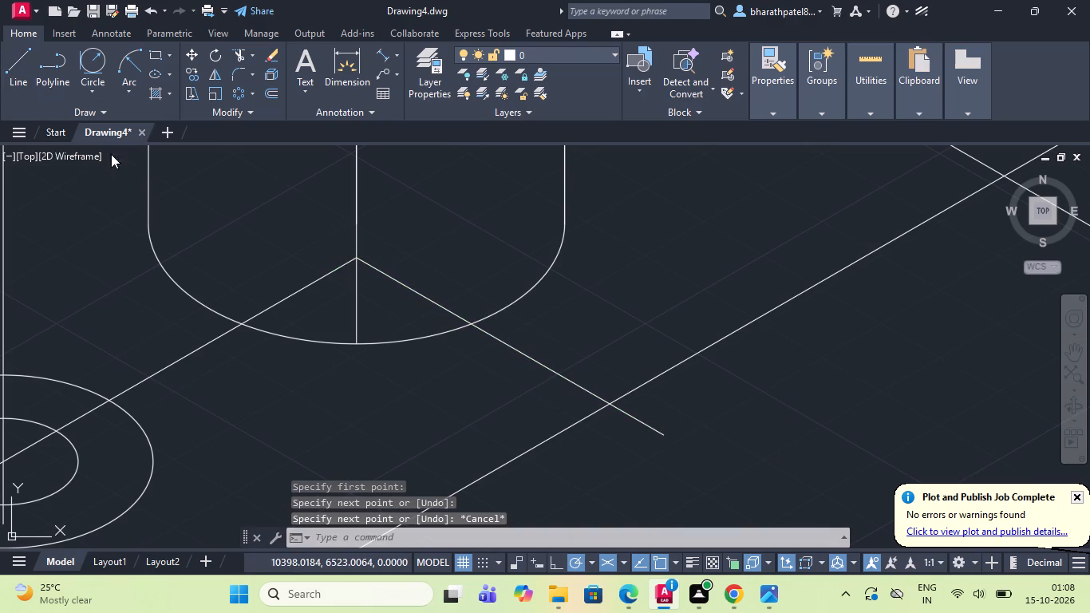
scroll(138, 183, "down", 4)
scroll(190, 235, "down", 2)
scroll(144, 207, "up", 3)
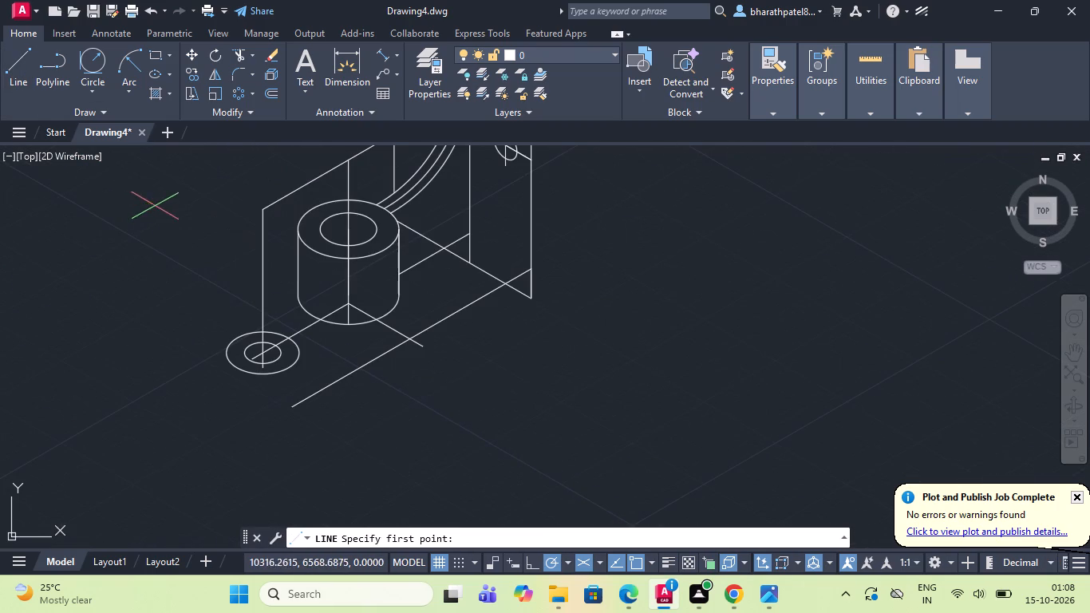
scroll(250, 265, "up", 2)
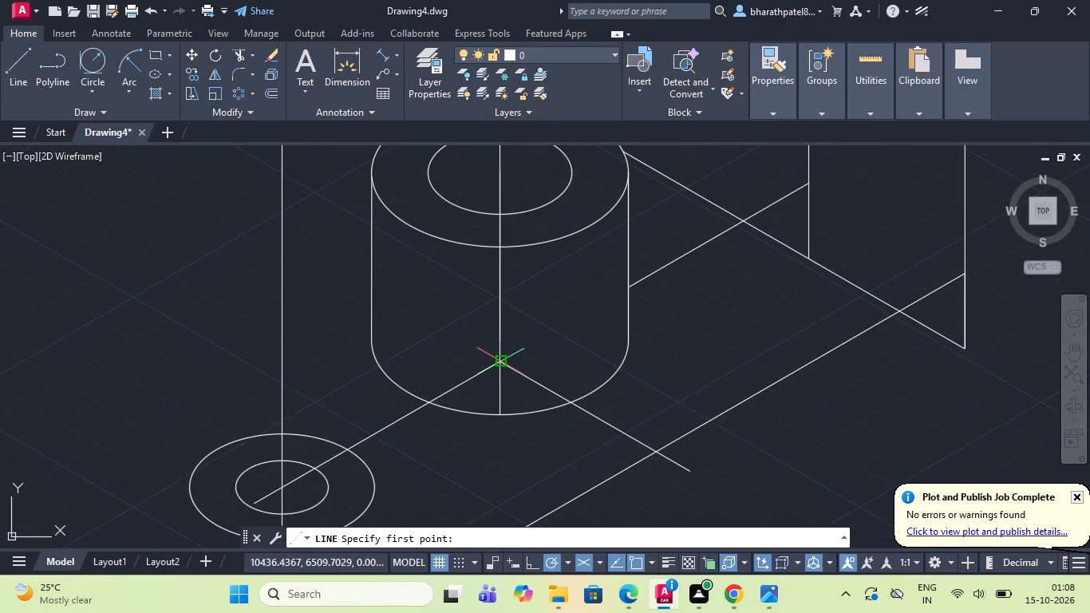
left_click(503, 365)
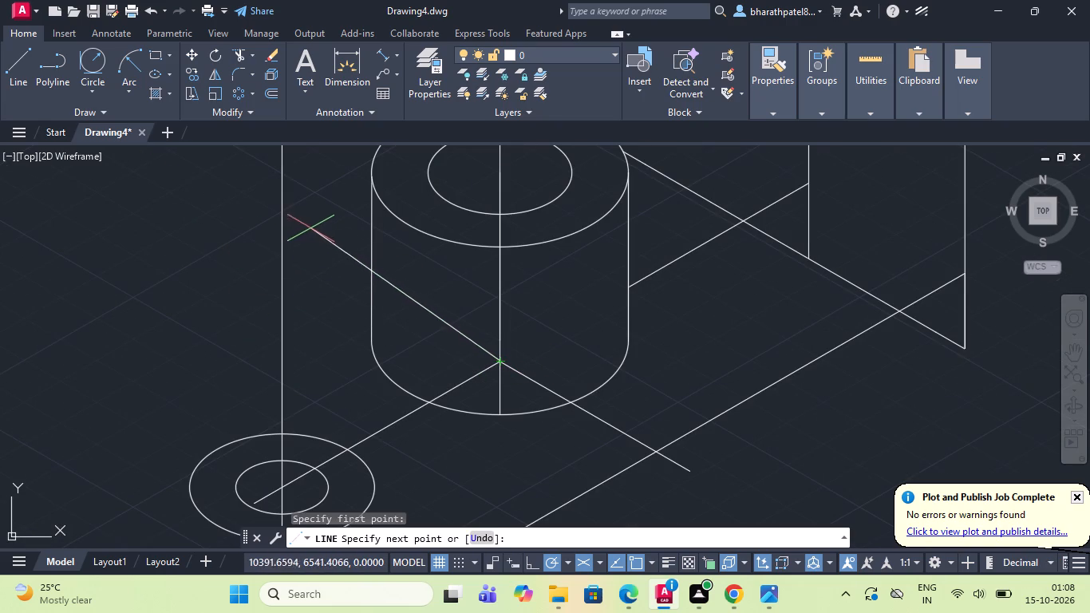
left_click(298, 239)
key("Escape")
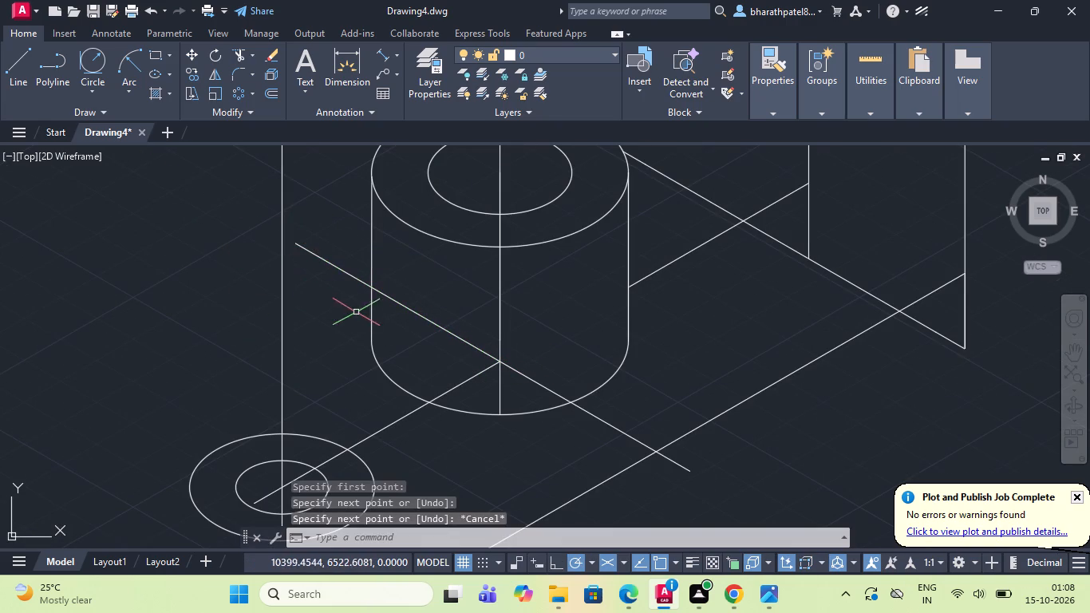
Draw an isocircle of radius 35 centred on the cylinder's base centre, where the construction lines meet.
scroll(361, 314, "down", 2)
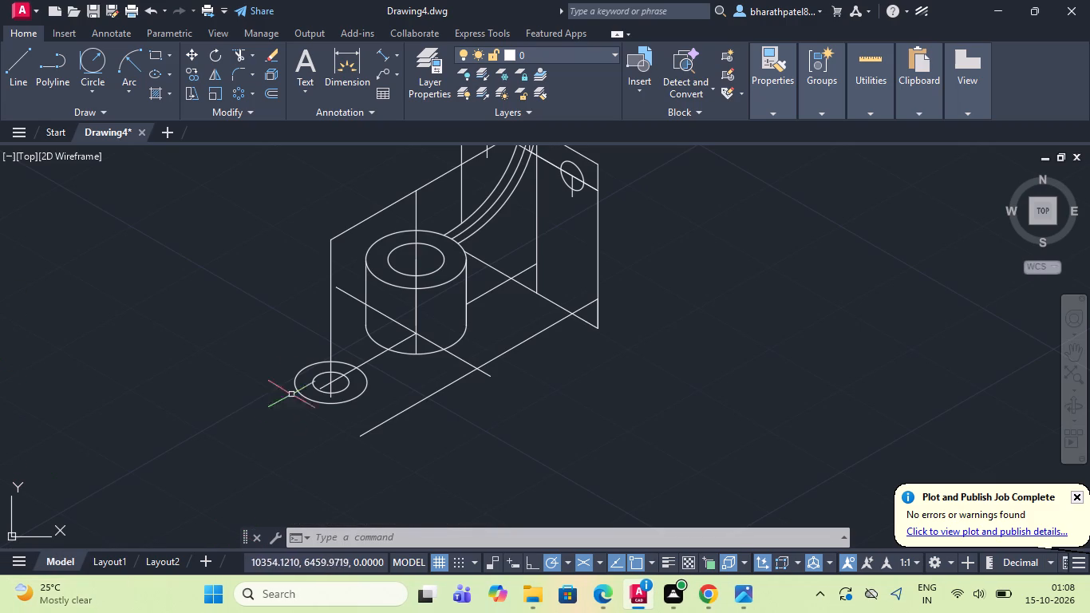
scroll(386, 303, "down", 2)
scroll(355, 323, "up", 3)
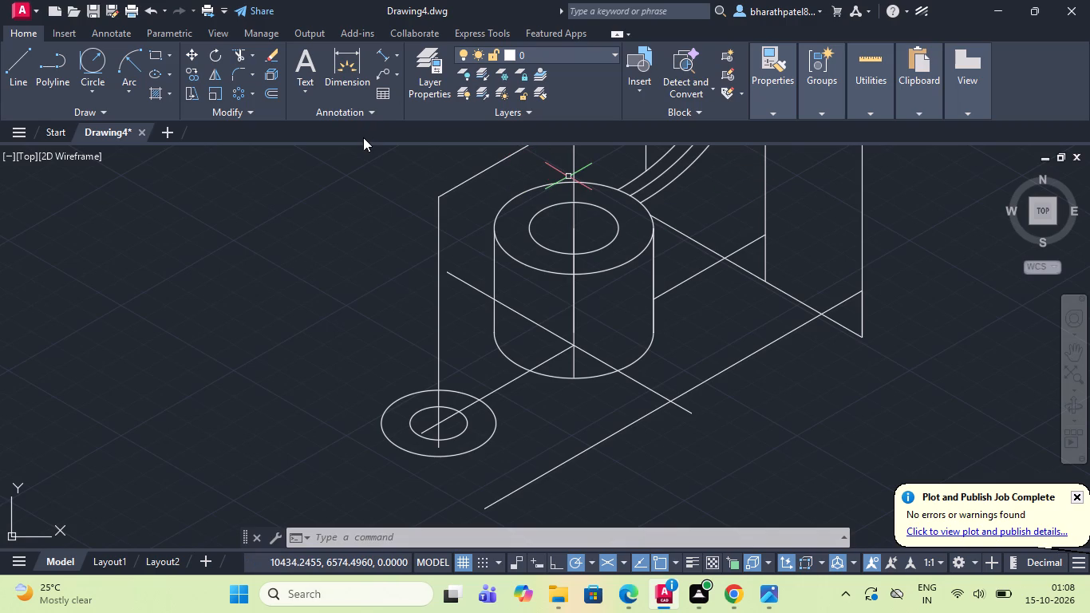
key("e")
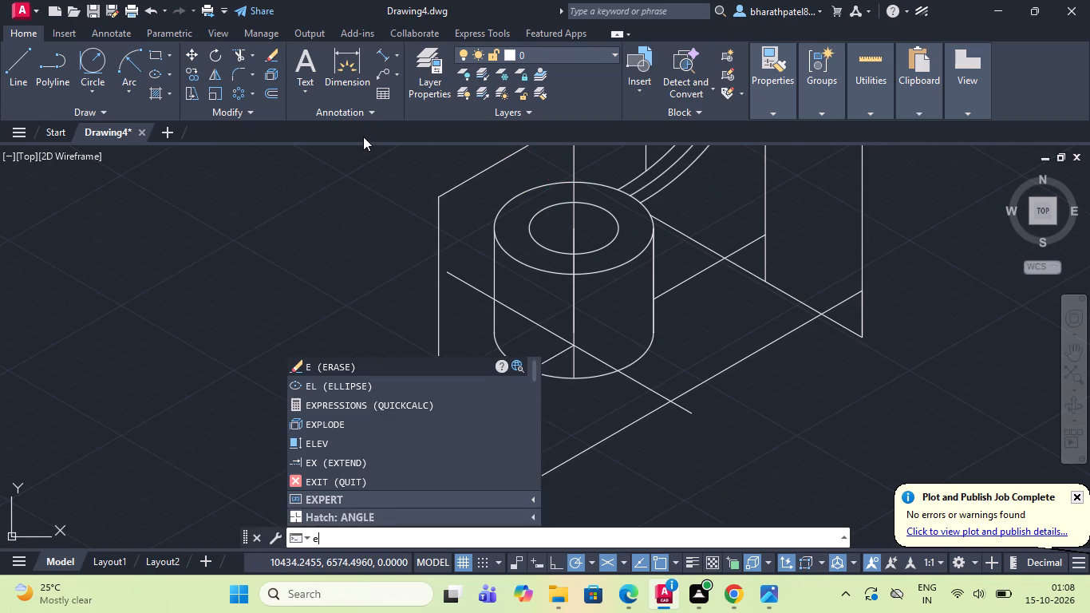
key("l")
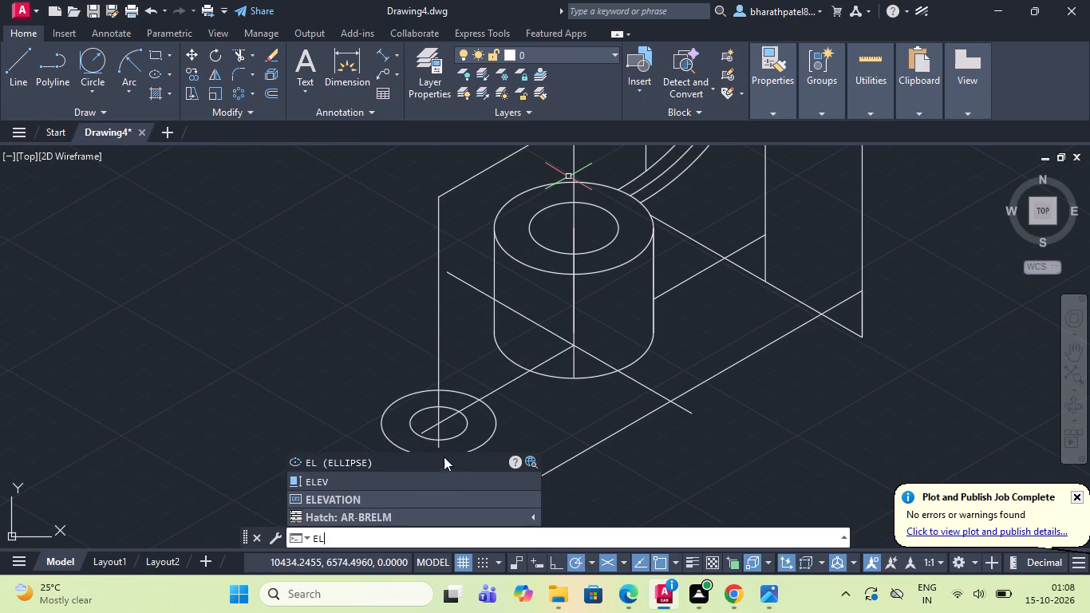
left_click(437, 454)
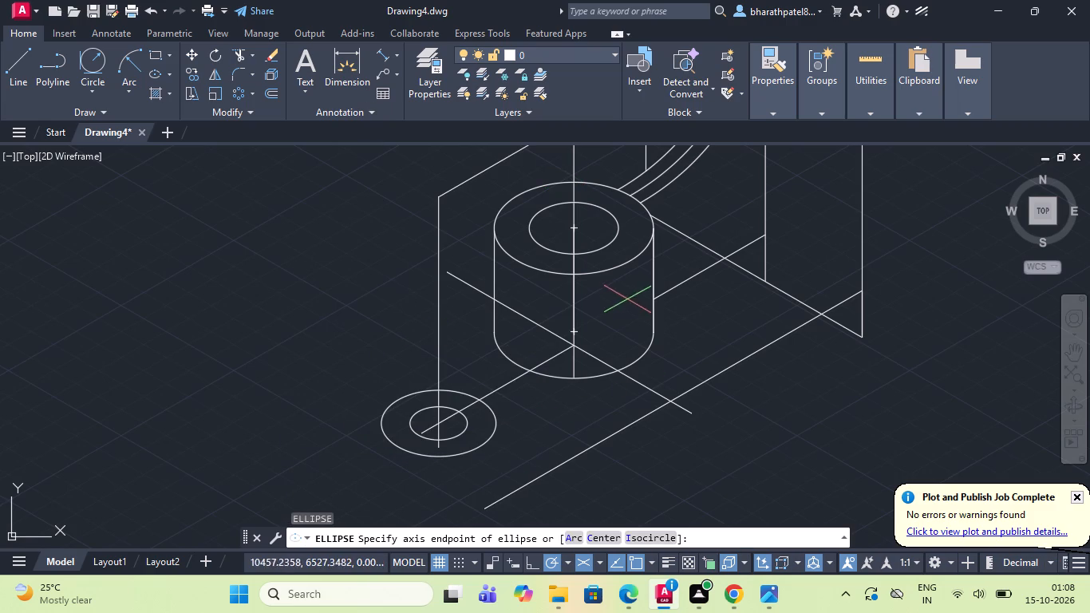
left_click(636, 543)
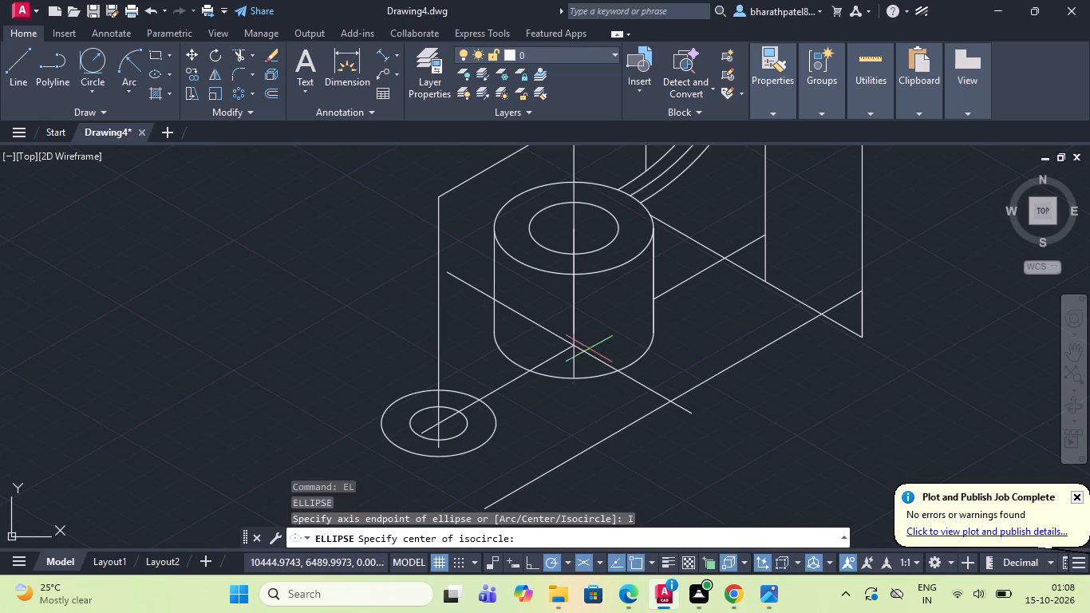
left_click(573, 348)
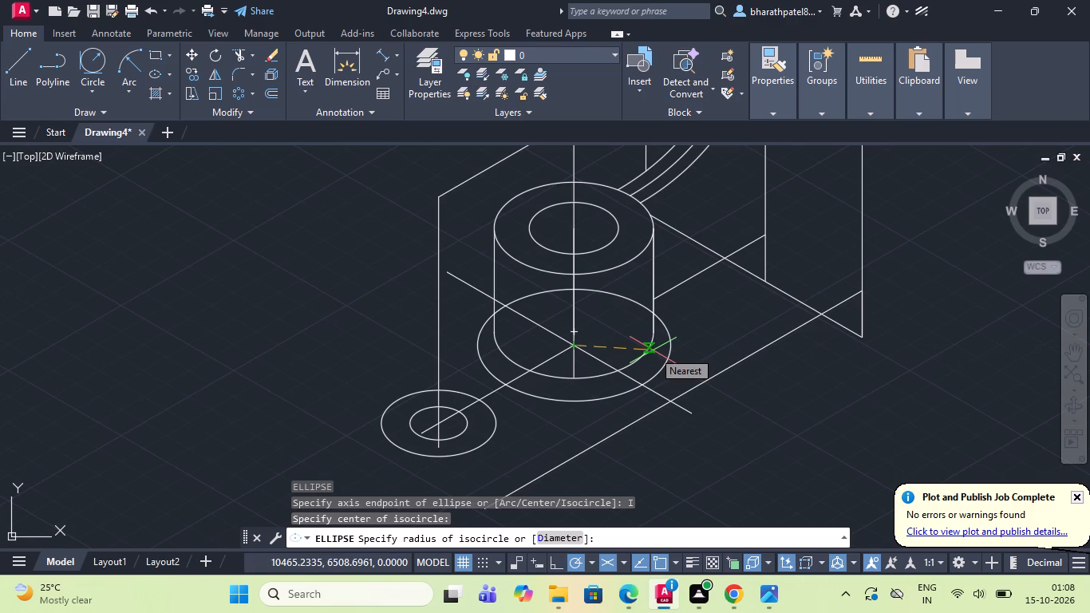
type("35")
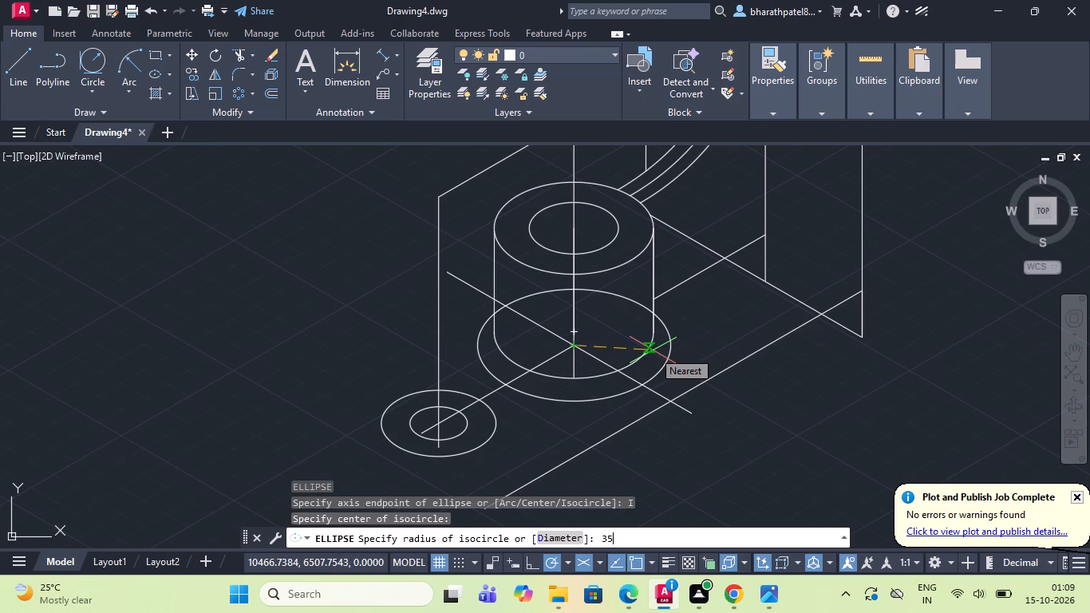
key("Return")
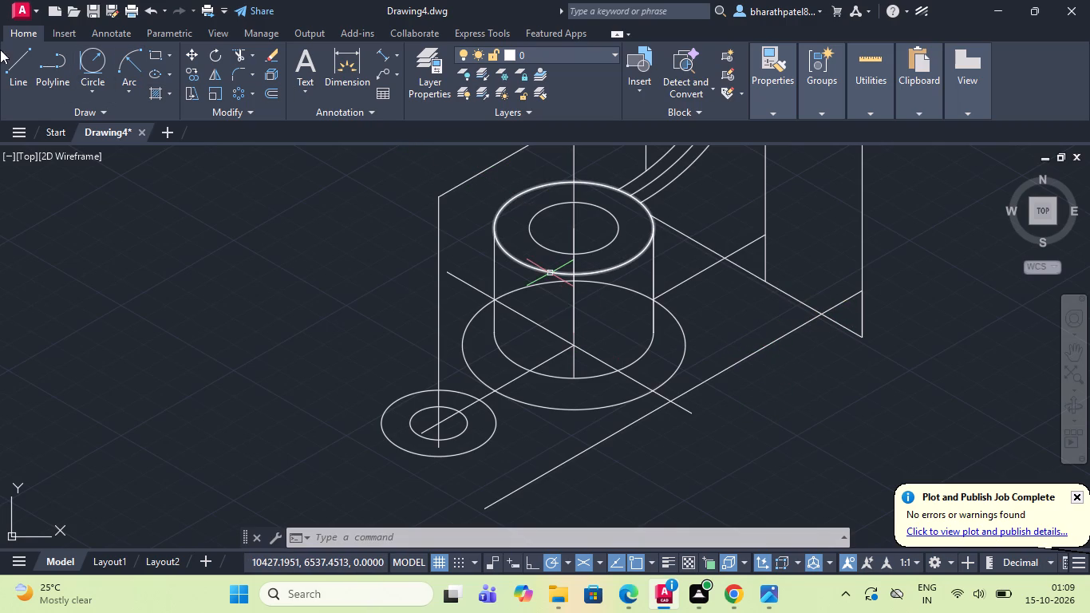
Draw the bottom front base edge from the upright face's lowest corner, parallel to the upper front base edge.
left_click(10, 68)
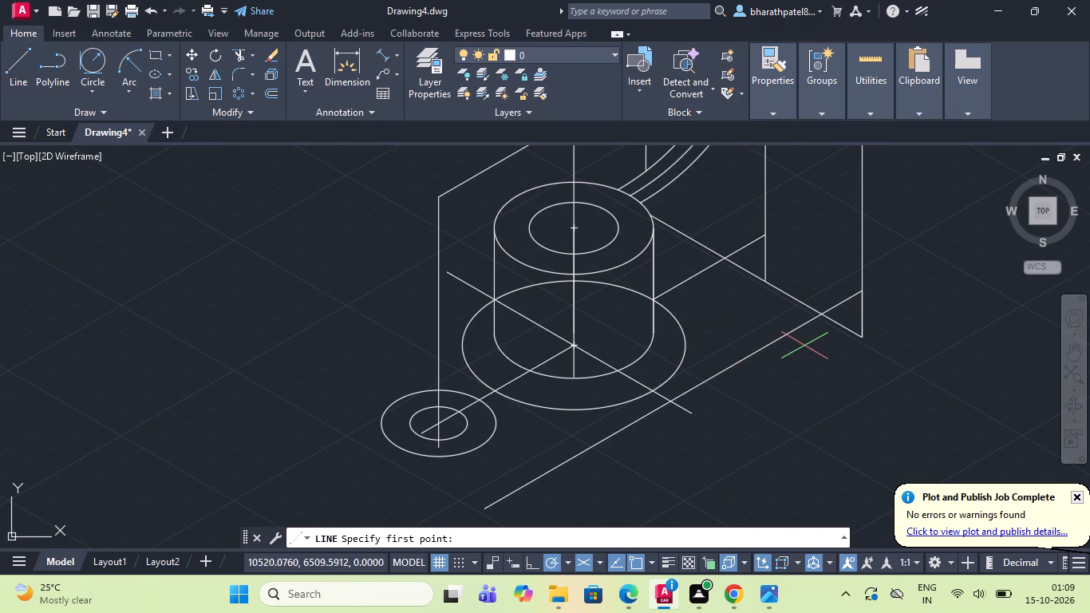
left_click(859, 334)
scroll(740, 377, "down", 3)
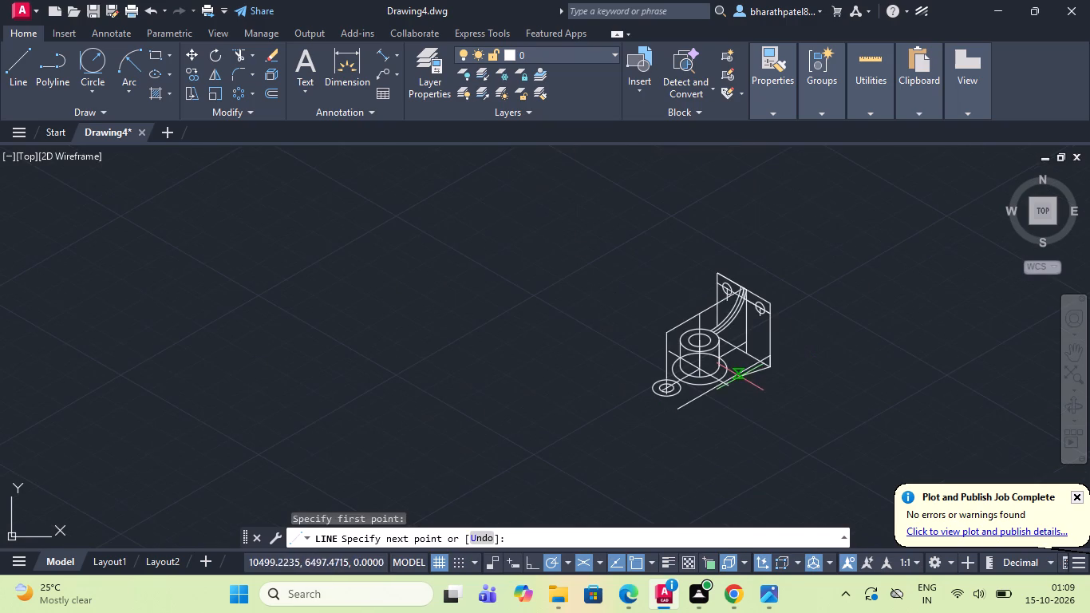
scroll(713, 413, "up", 3)
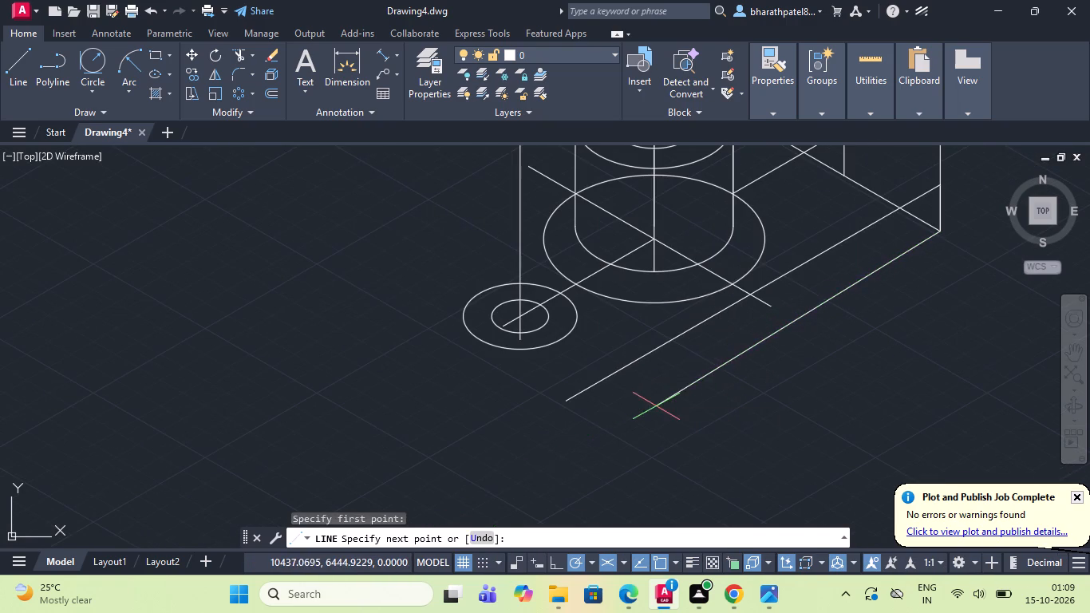
left_click(594, 426)
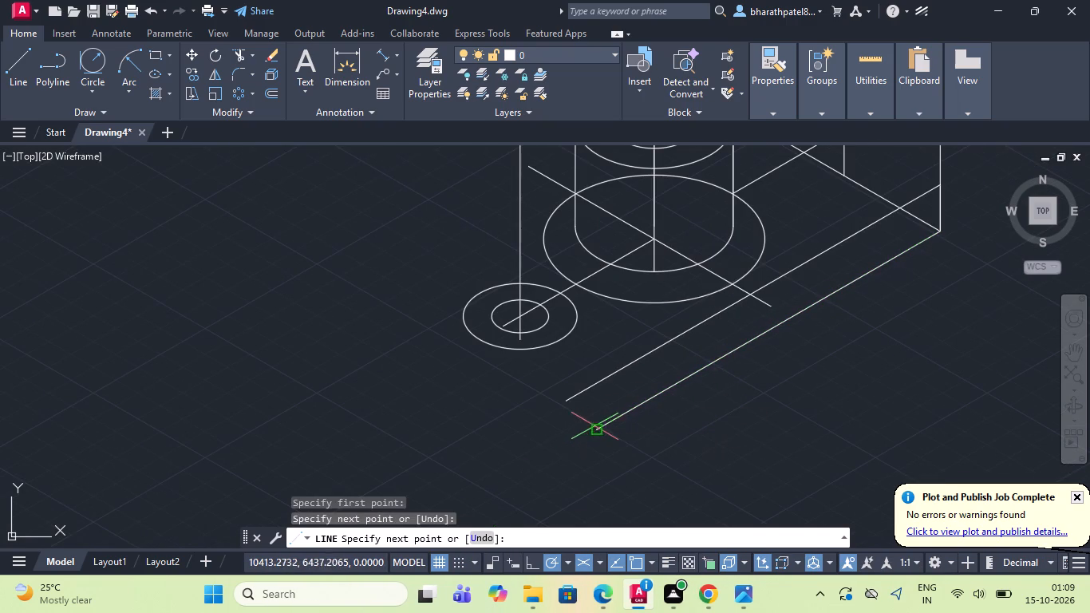
key("Escape")
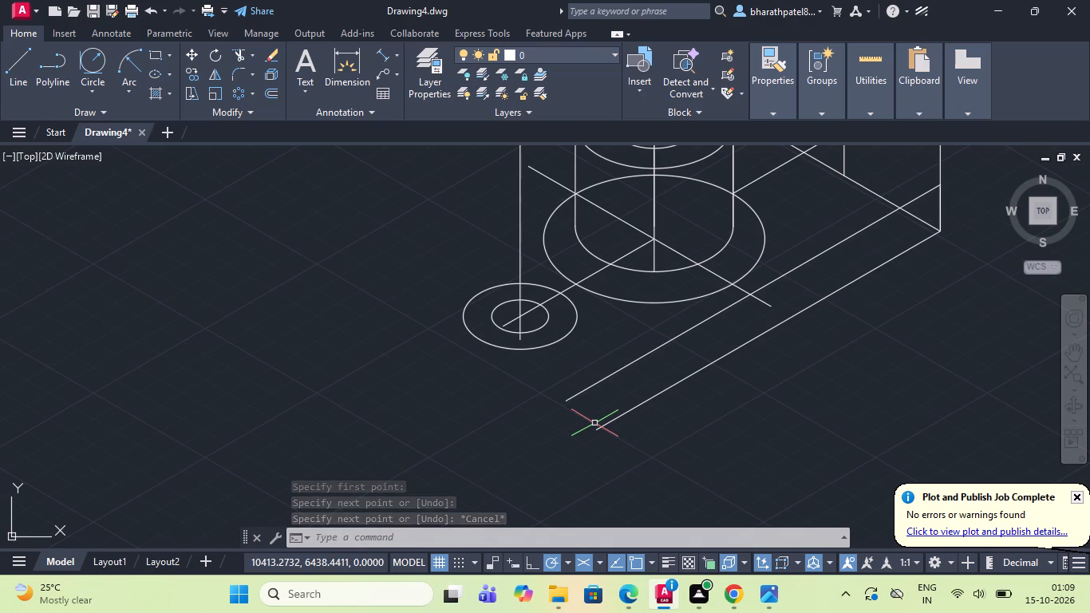
Draw a line about 46 long at 330° from the rear base line's end on the upright face, past the face's outer vertical edge.
scroll(595, 425, "down", 3)
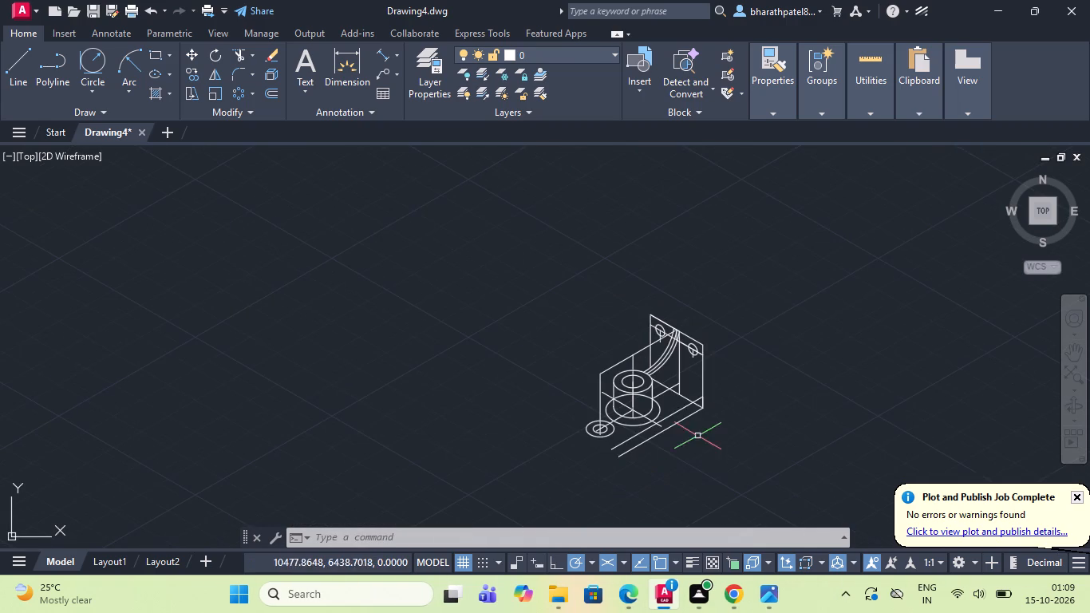
scroll(693, 417, "up", 3)
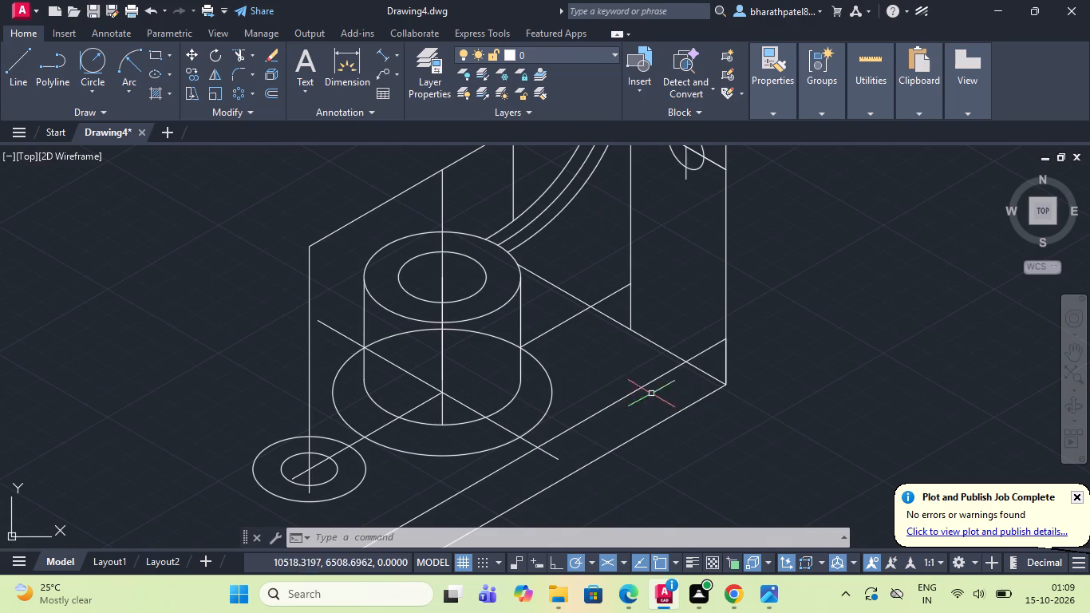
left_click(14, 62)
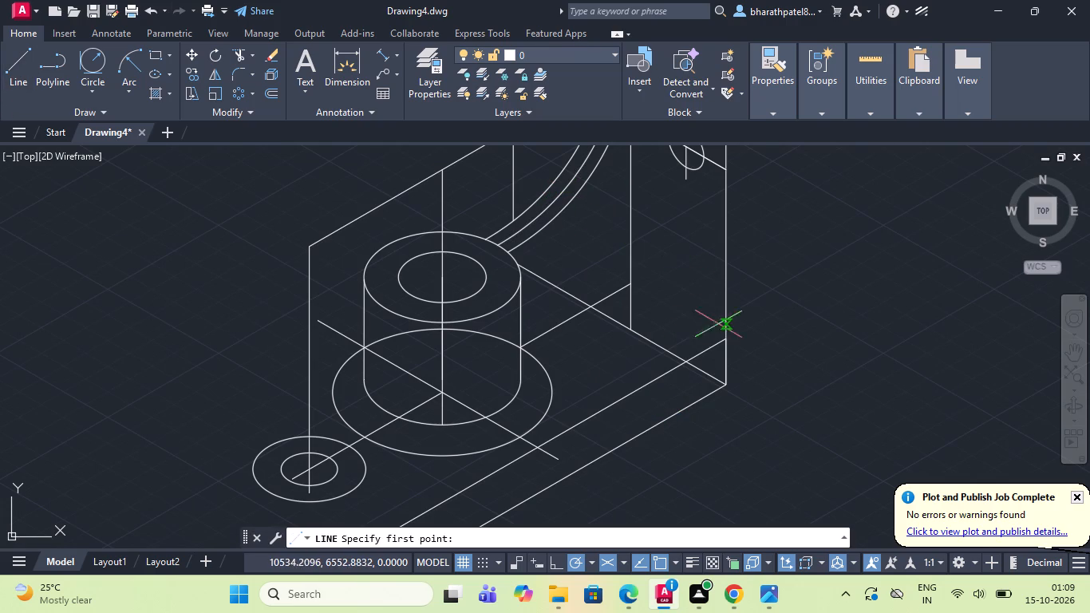
left_click(629, 286)
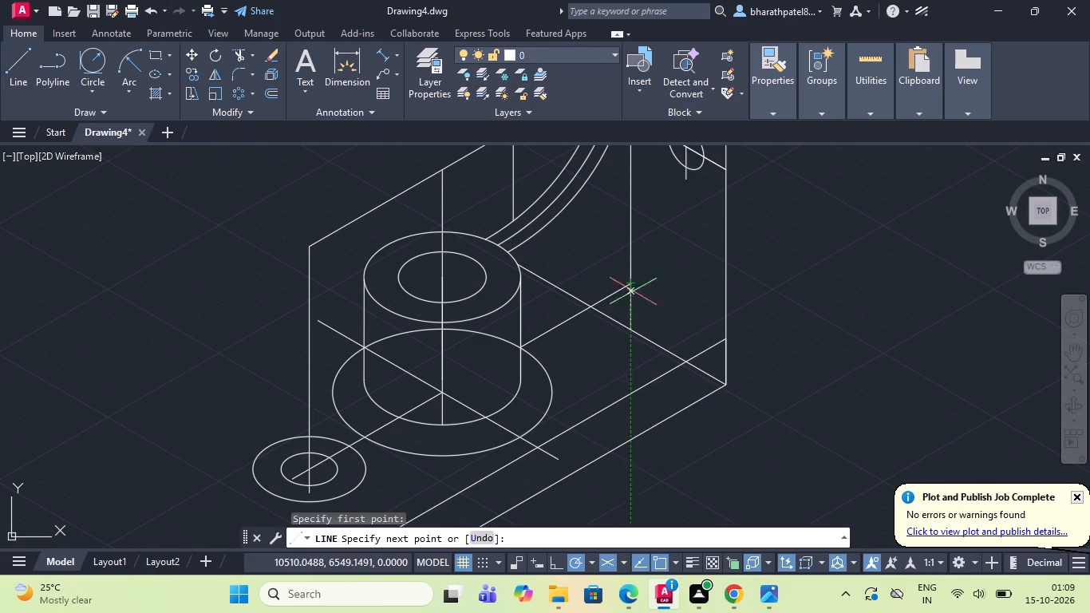
scroll(724, 332, "up", 4)
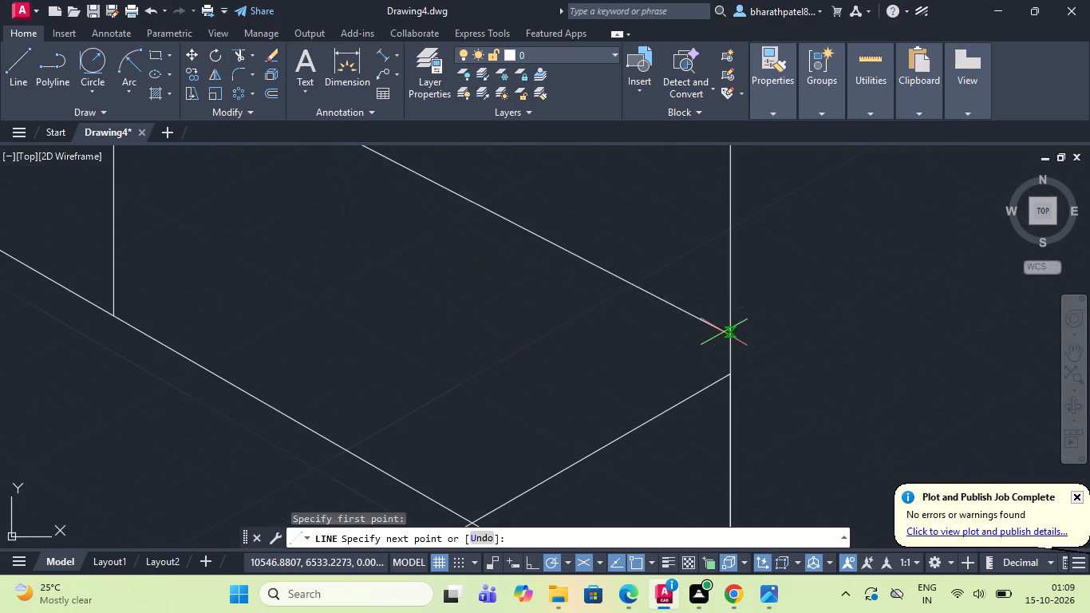
left_click(769, 400)
key("Escape")
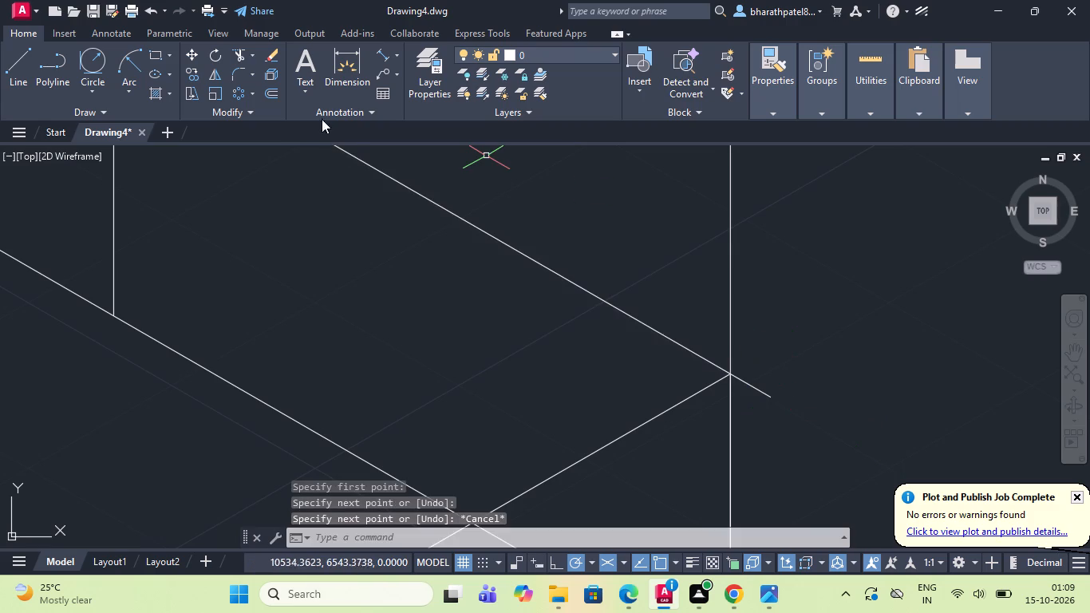
Trim the new line's overhang beyond the upright face's outer vertical edge.
left_click(234, 48)
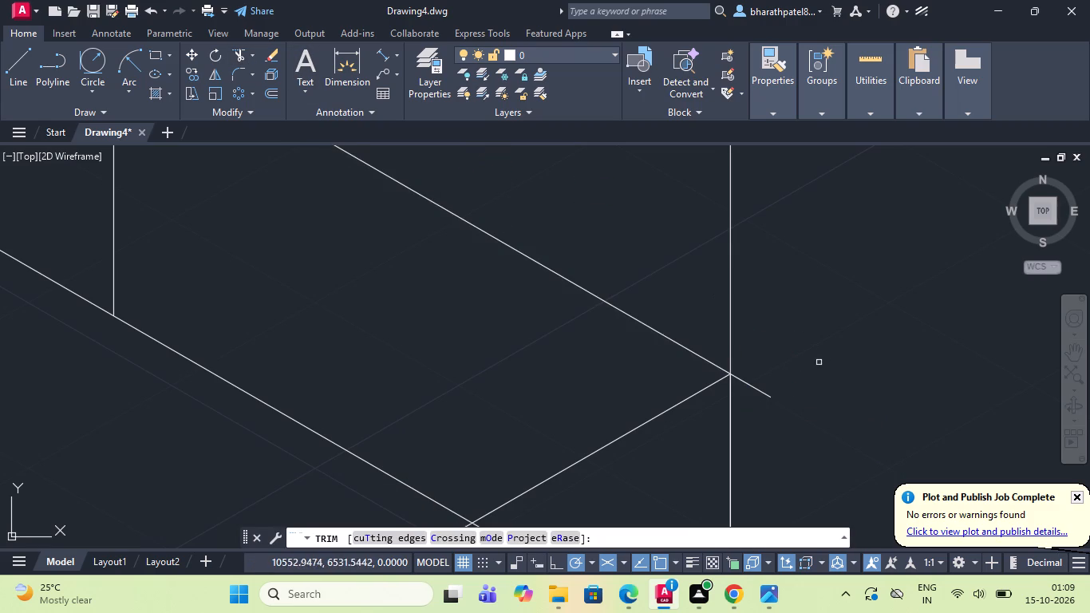
left_click(757, 386)
scroll(756, 306, "down", 3)
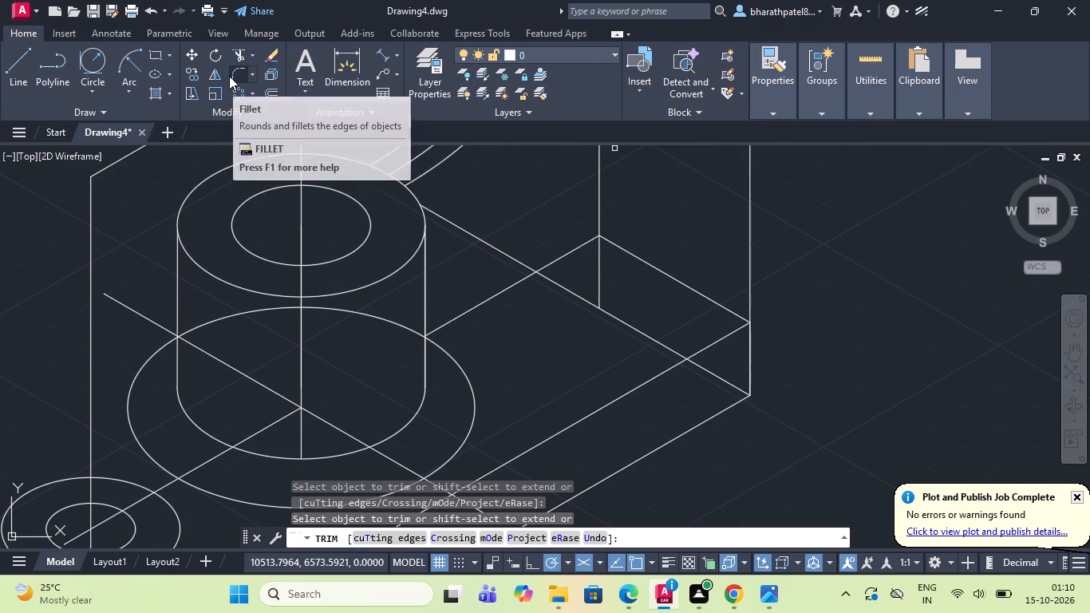
Set the fillet radius to 13 and try to fillet the short vertical edge at the upright face's lower outer corner.
left_click(229, 76)
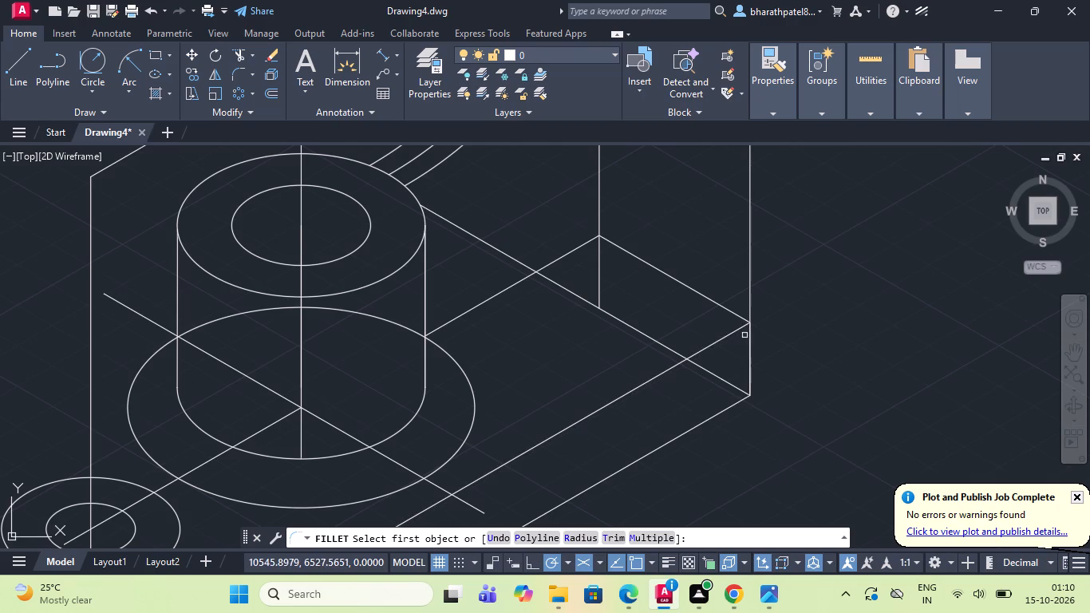
left_click(750, 382)
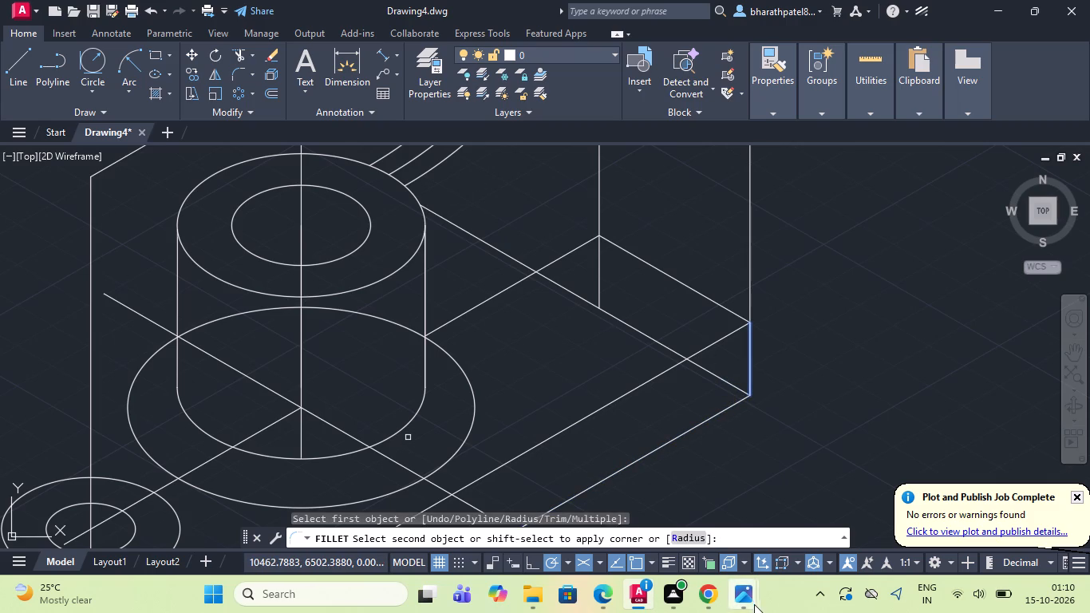
left_click(697, 540)
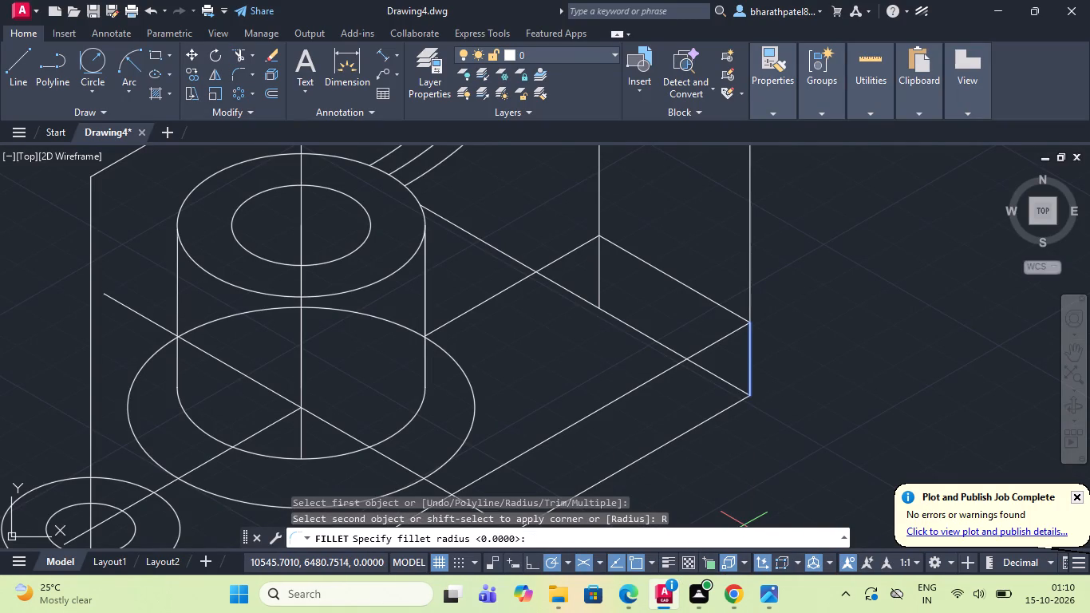
key("1")
key("3")
key("Return")
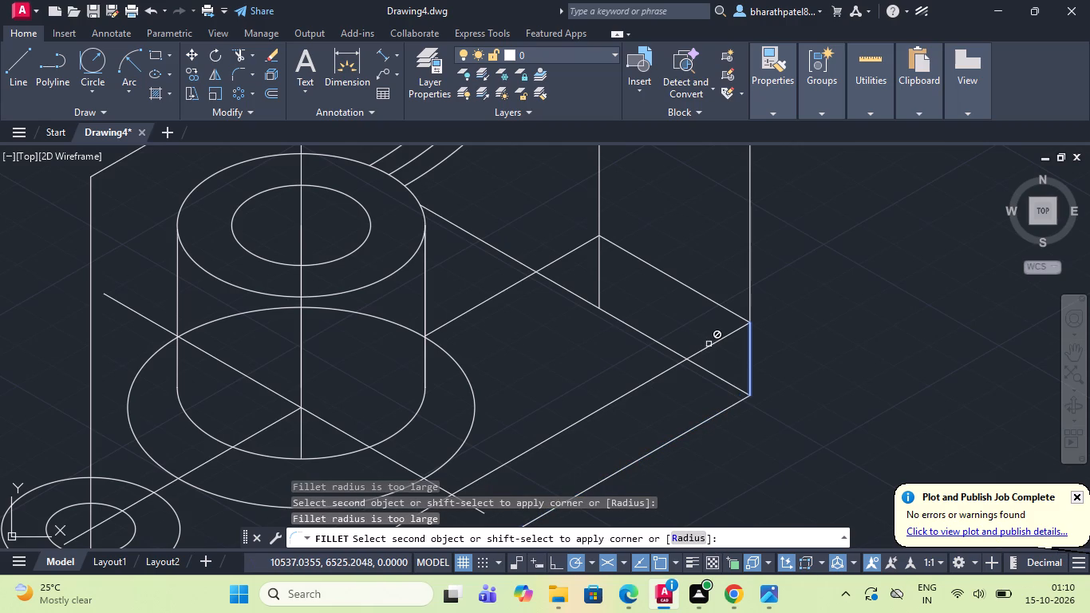
key("Escape")
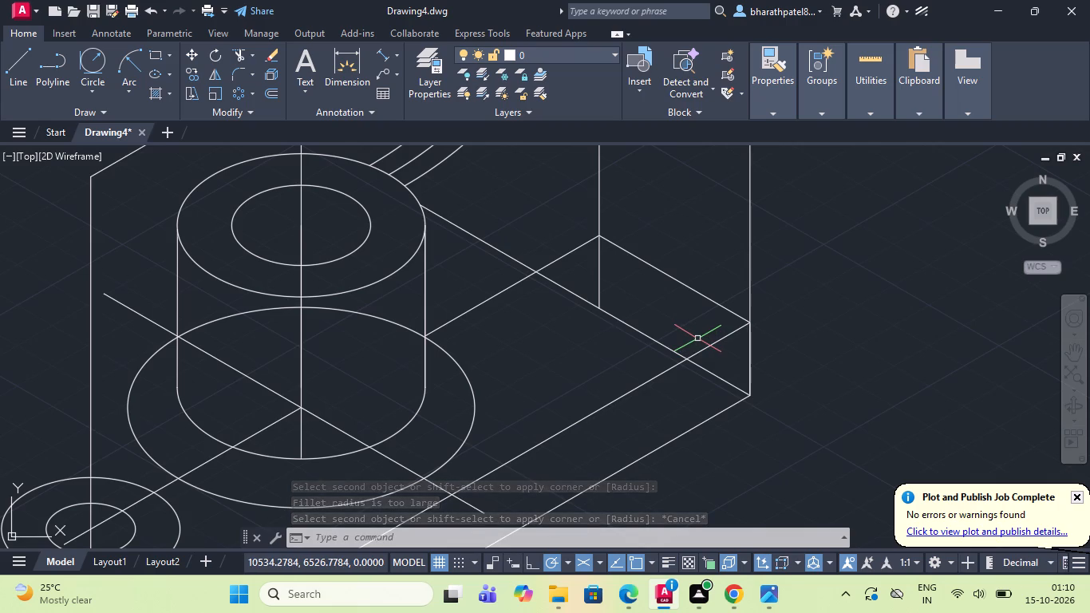
Draw a line from the radius-35 isocircle's crossing with the construction line, parallel to the front base edges, past the upright face's upper bottom edge.
scroll(685, 319, "down", 3)
scroll(676, 322, "up", 3)
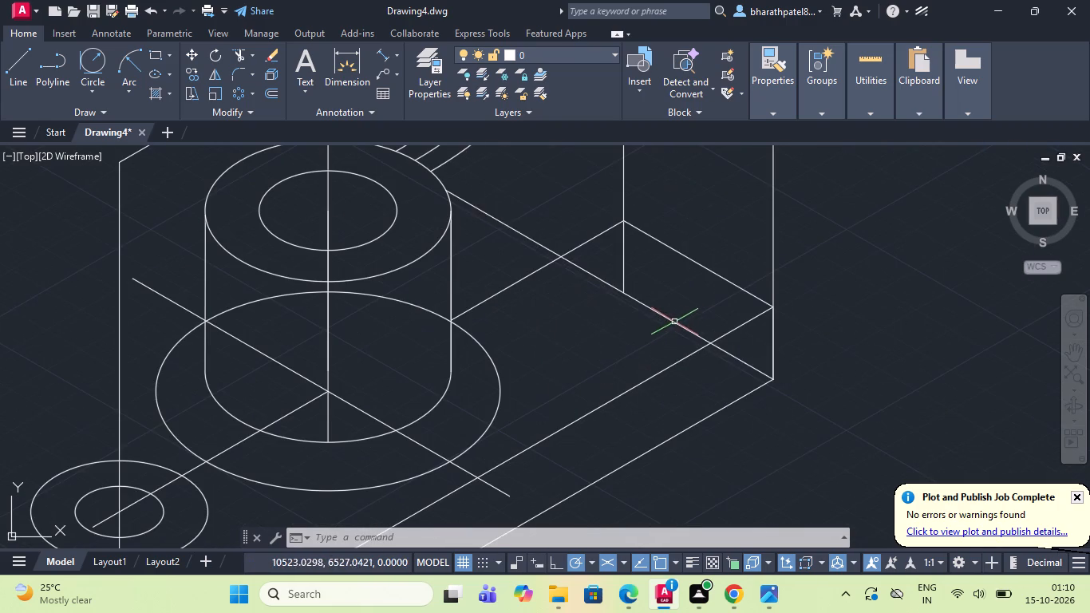
left_click(10, 72)
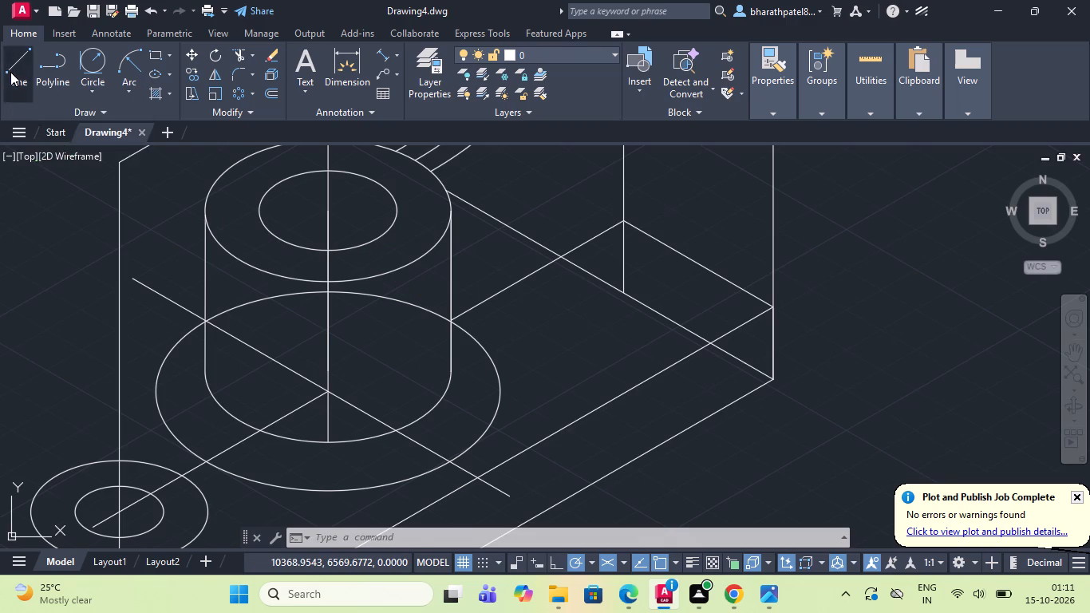
scroll(413, 194, "down", 2)
scroll(418, 291, "up", 3)
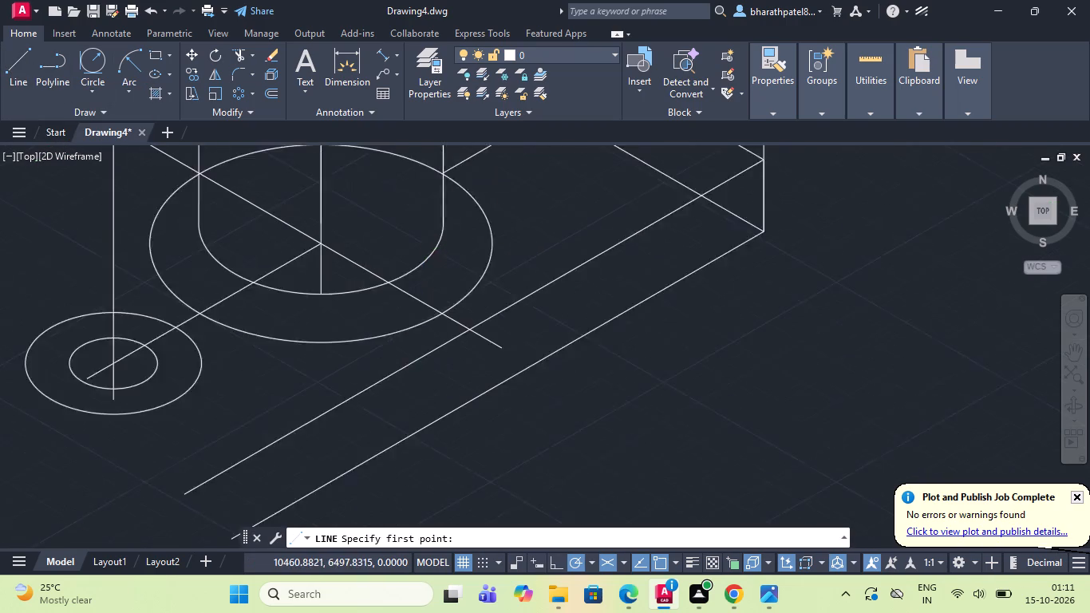
left_click(459, 327)
scroll(459, 329, "down", 3)
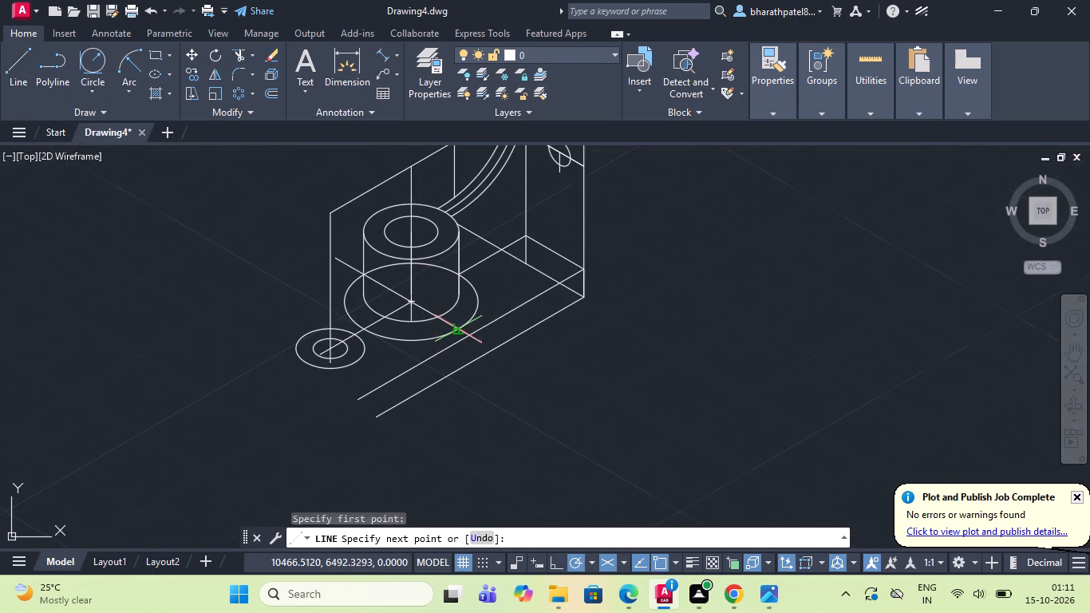
scroll(563, 262, "up", 3)
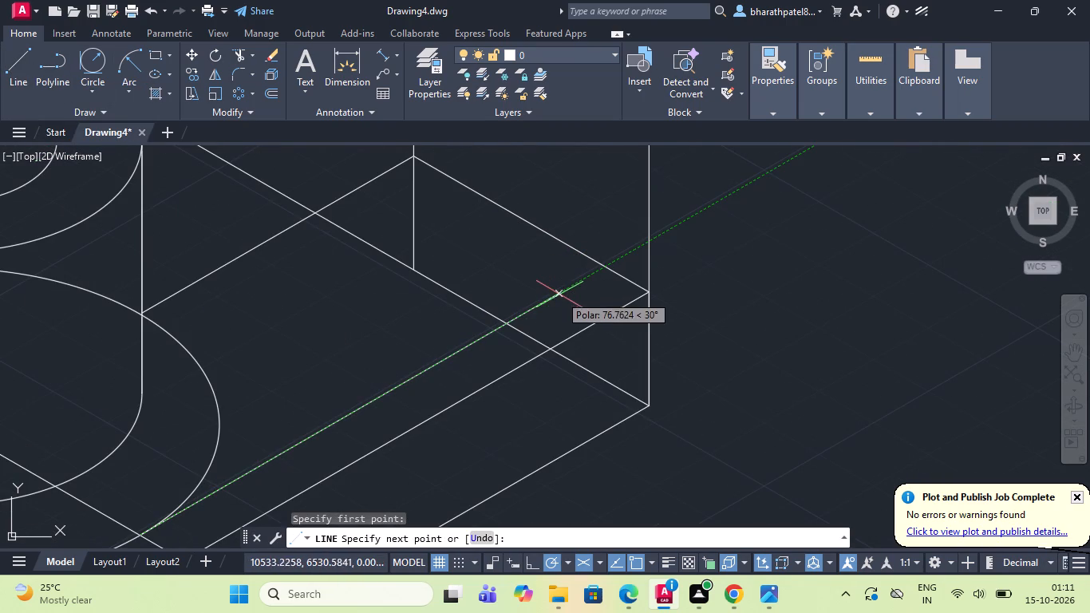
left_click(632, 244)
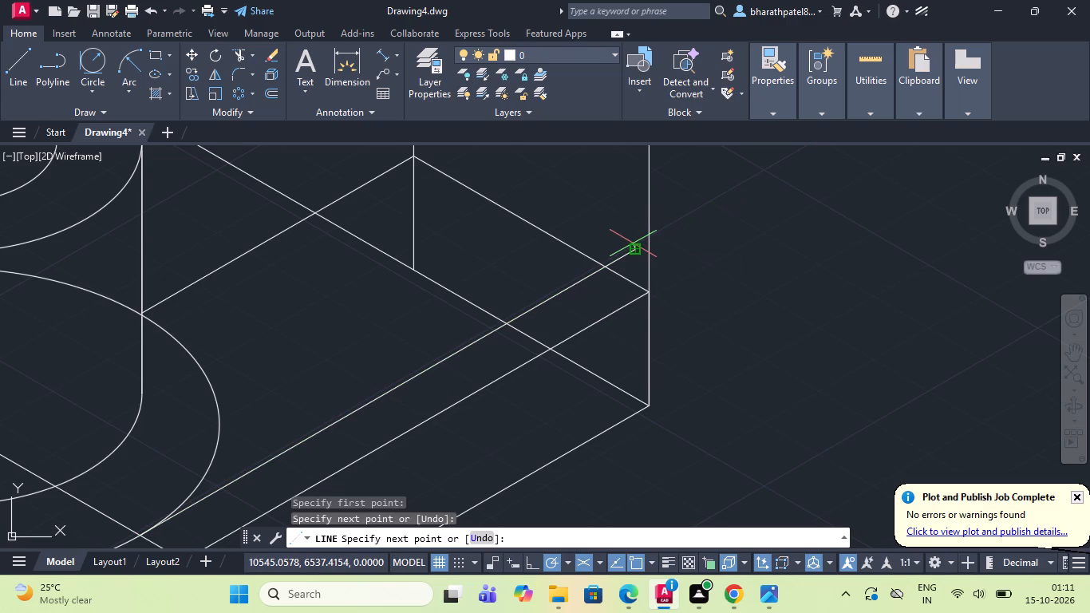
key("Escape")
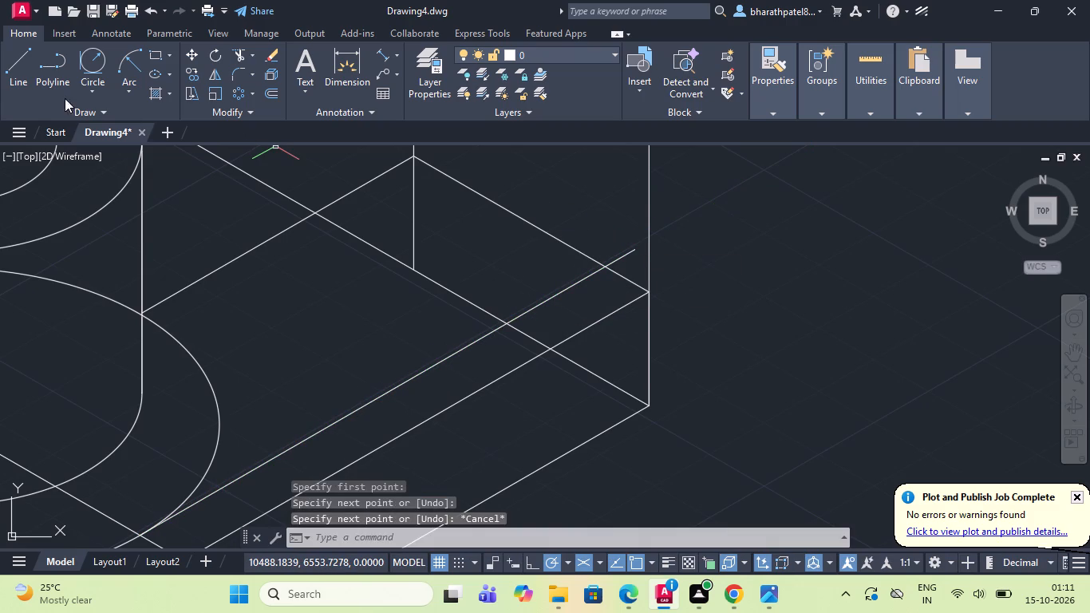
Fillet the new line with the upright face's upper bottom edge at radius 13.
left_click(237, 73)
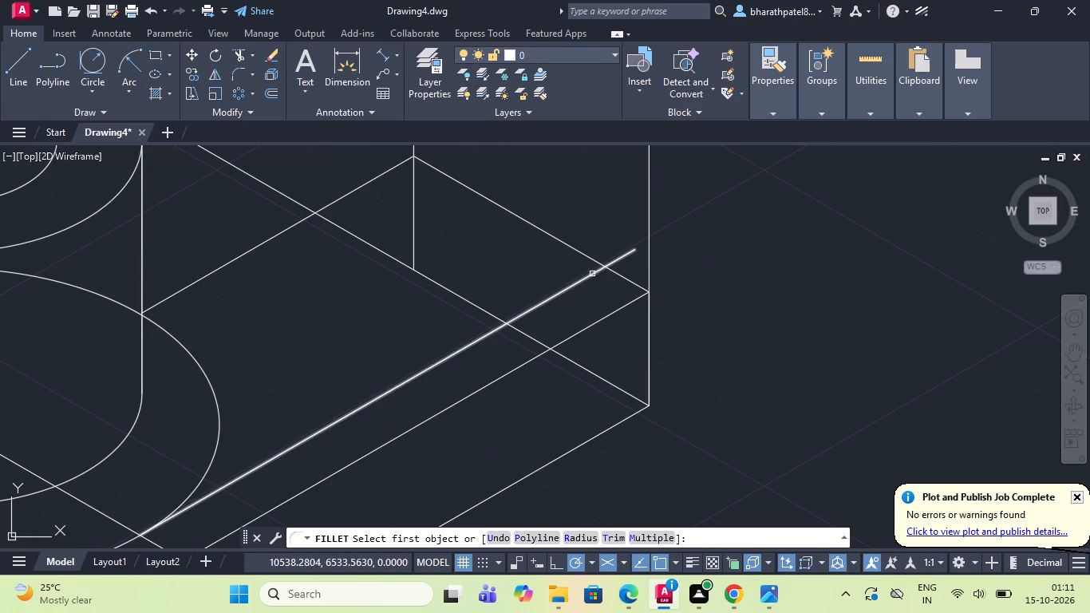
left_click(592, 274)
left_click(625, 278)
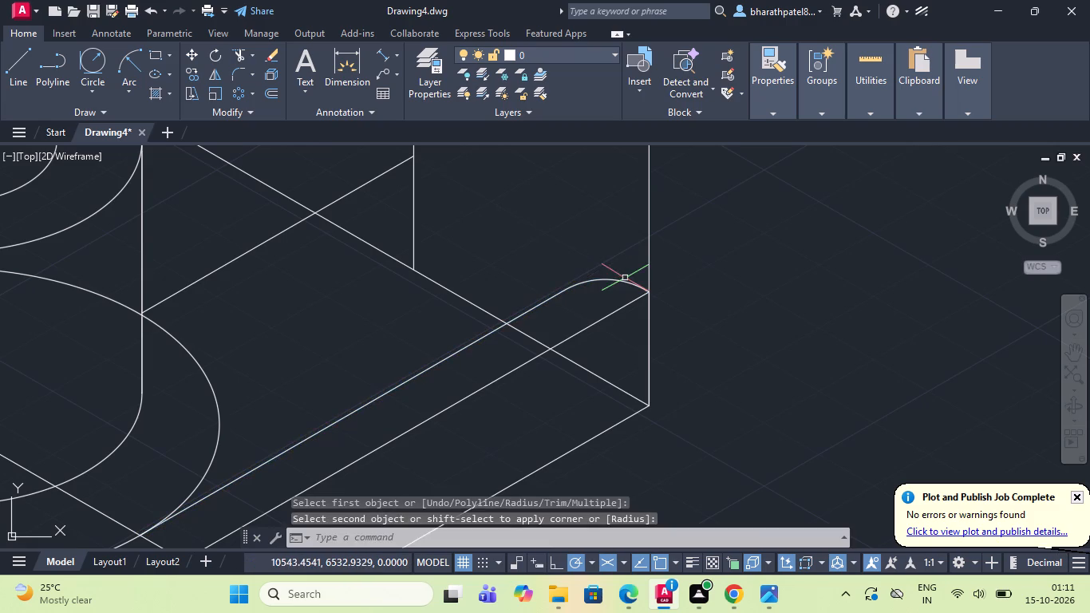
Delete the old upper front base edge running from the upright face's outer corner.
scroll(607, 252, "down", 2)
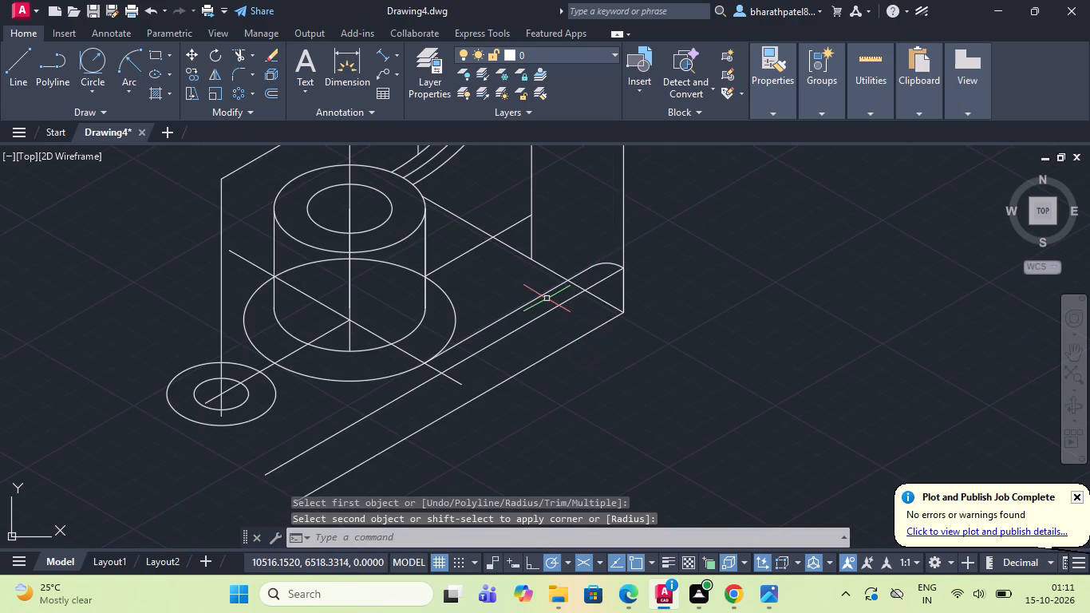
left_click(543, 316)
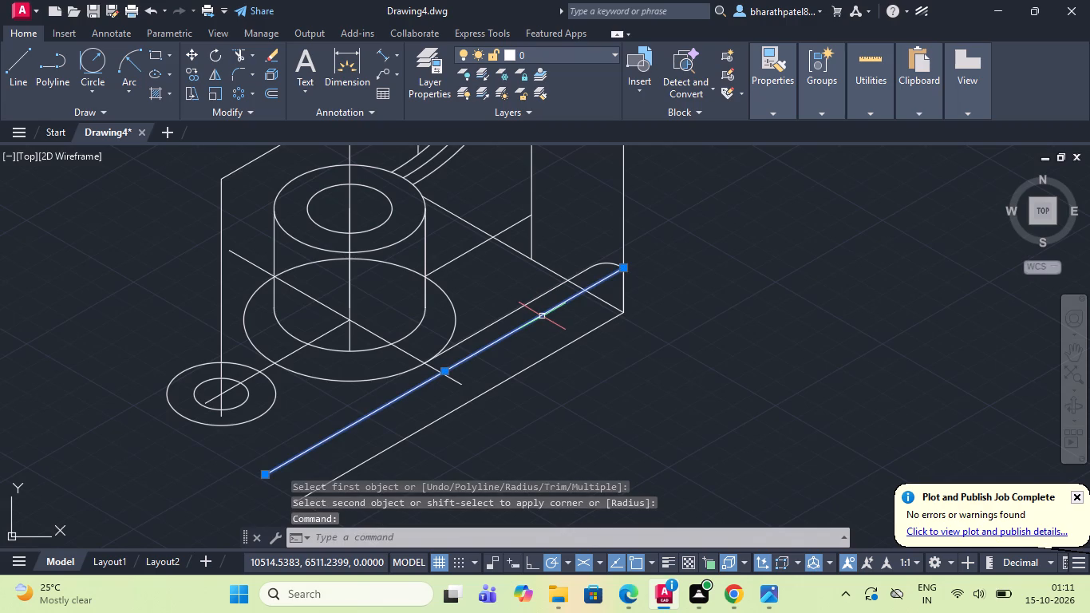
key("Delete")
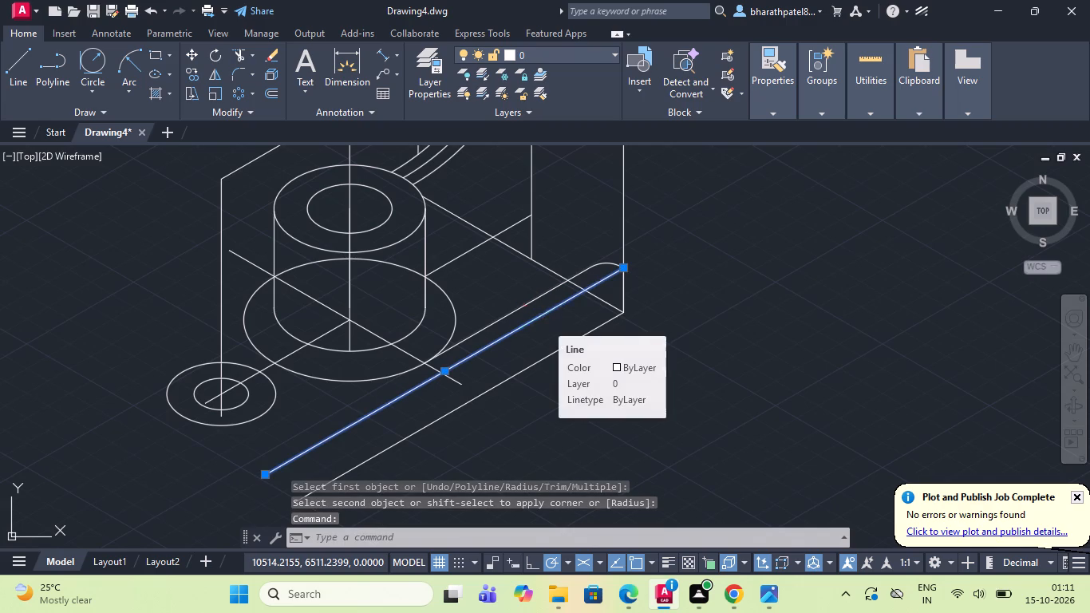
Draw an 18-long line straight down from the isocircle end of the filleted edge, continuing parallel to that edge past the upright face's lower line.
left_click(17, 69)
scroll(423, 364, "up", 2)
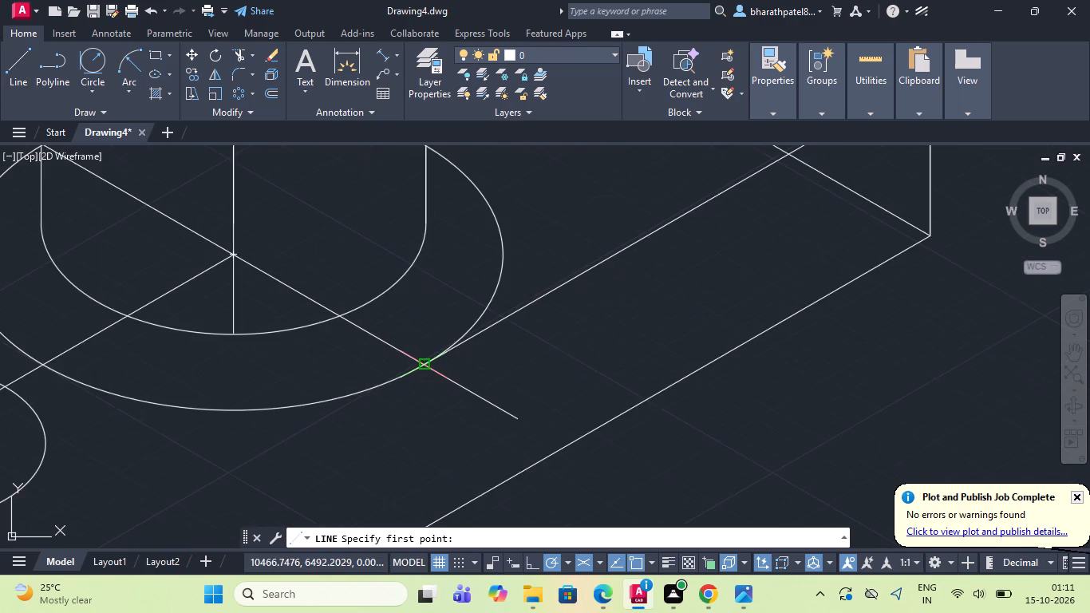
scroll(422, 364, "down", 2)
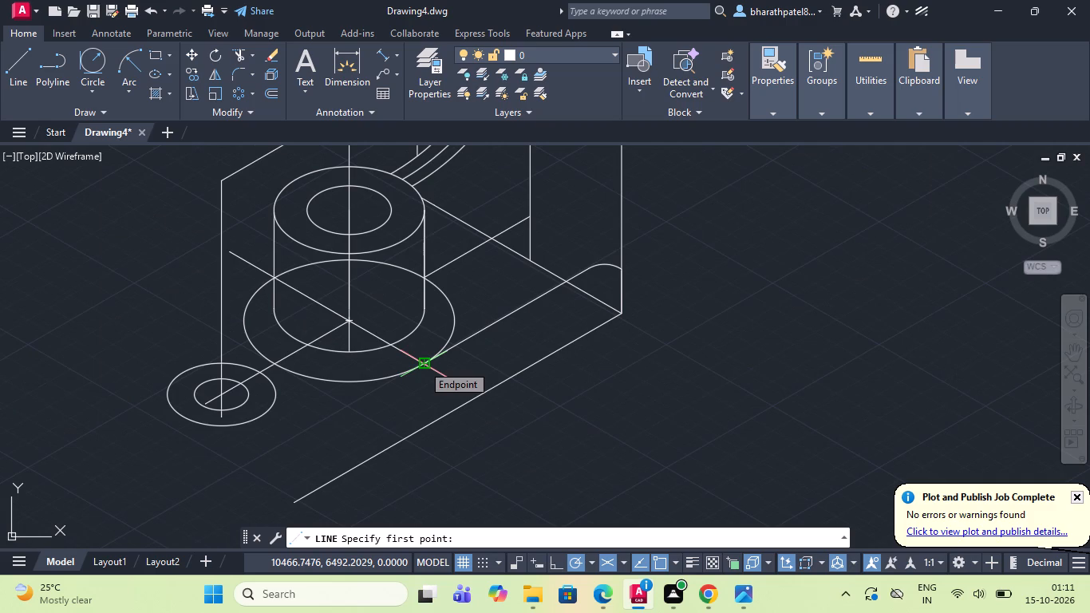
scroll(421, 368, "up", 2)
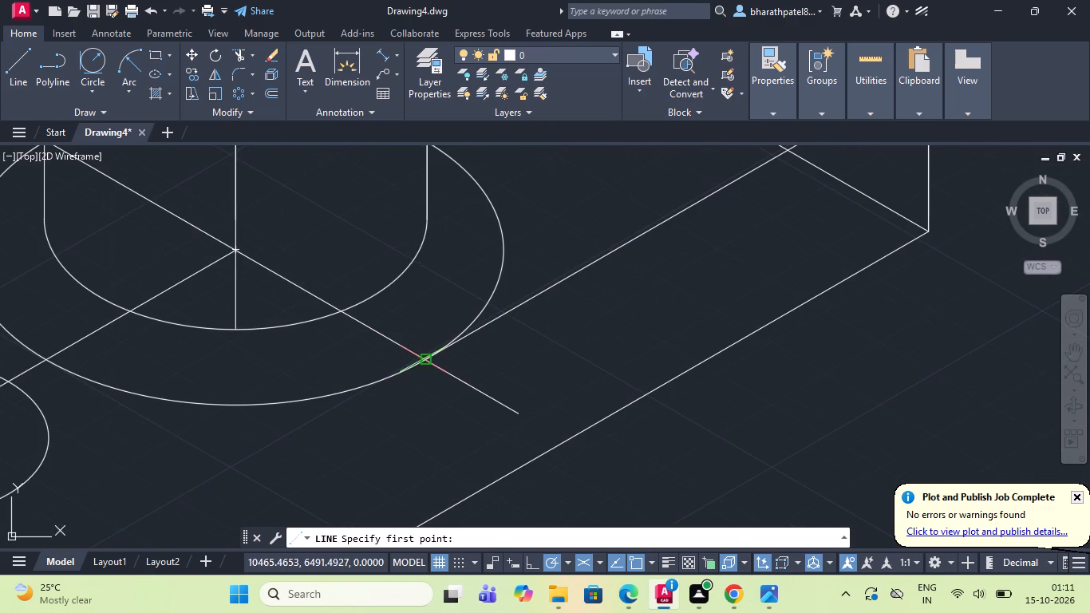
left_click(428, 358)
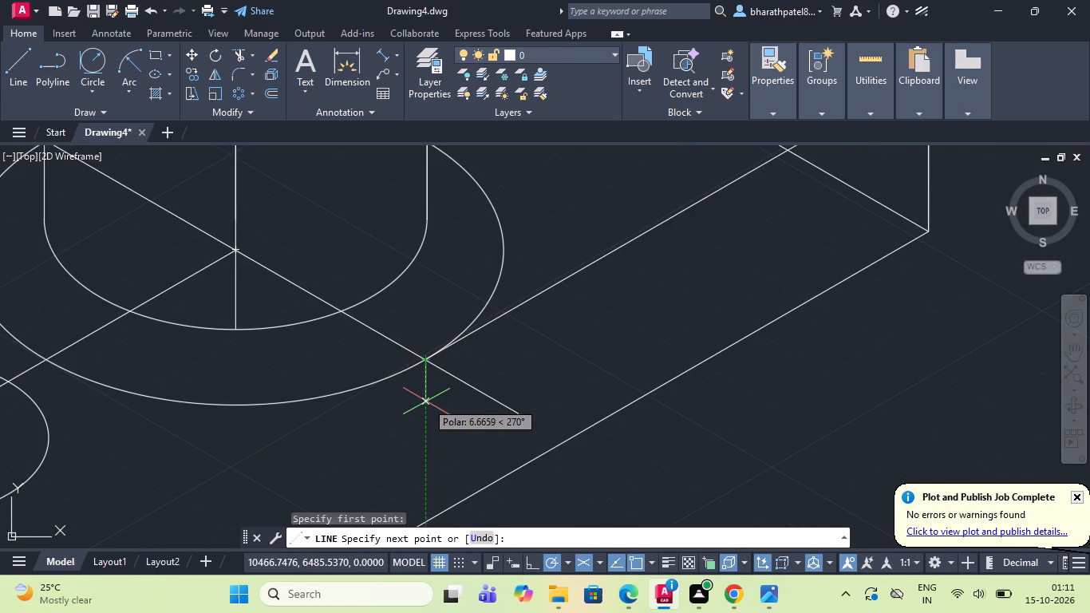
key("1")
key("8")
key("Return")
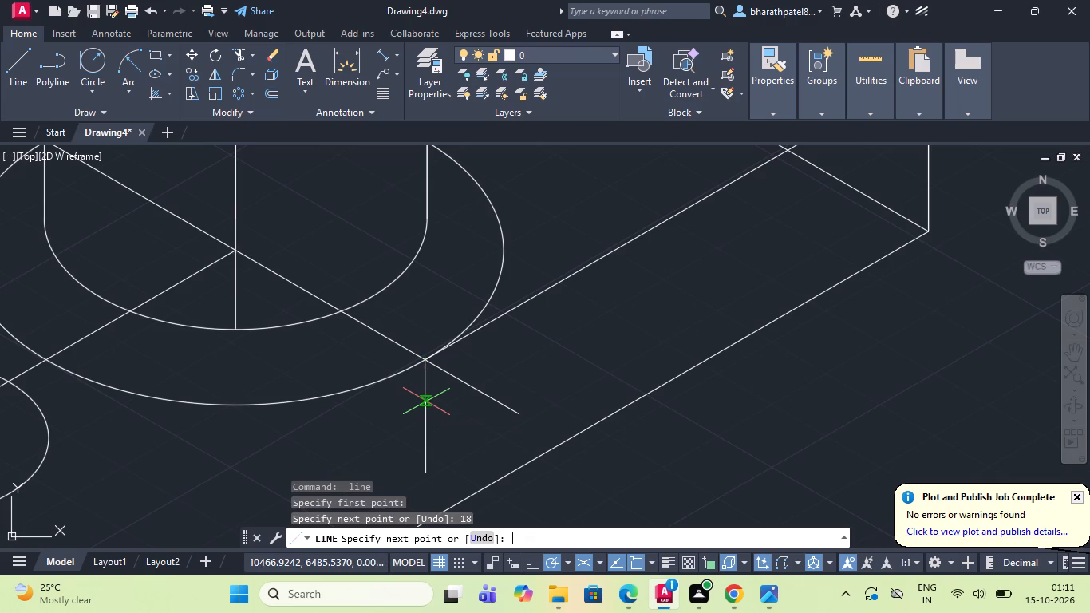
scroll(424, 398, "down", 2)
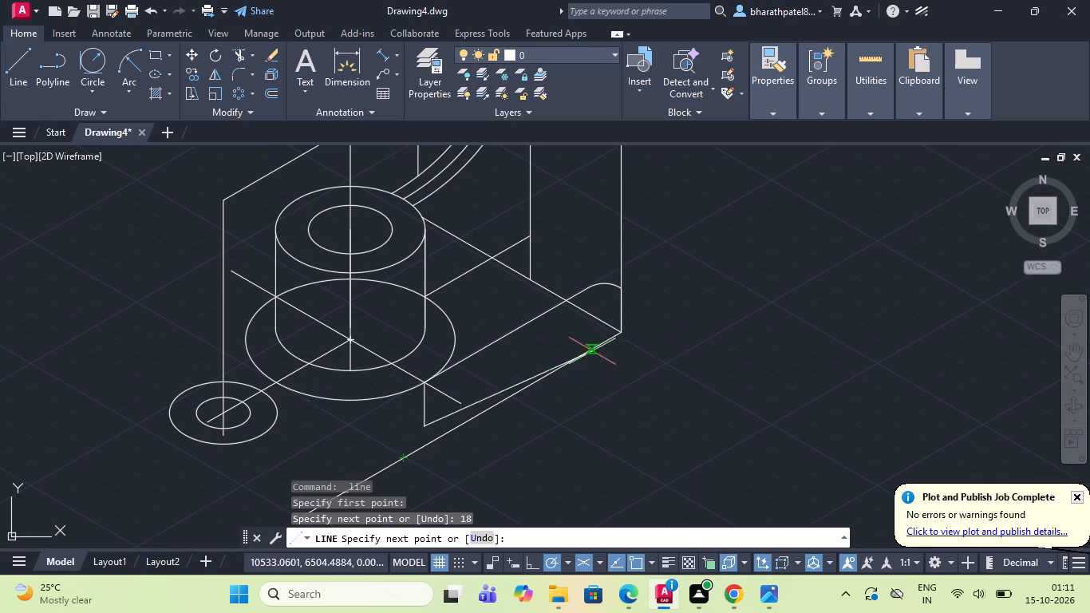
scroll(586, 333, "up", 2)
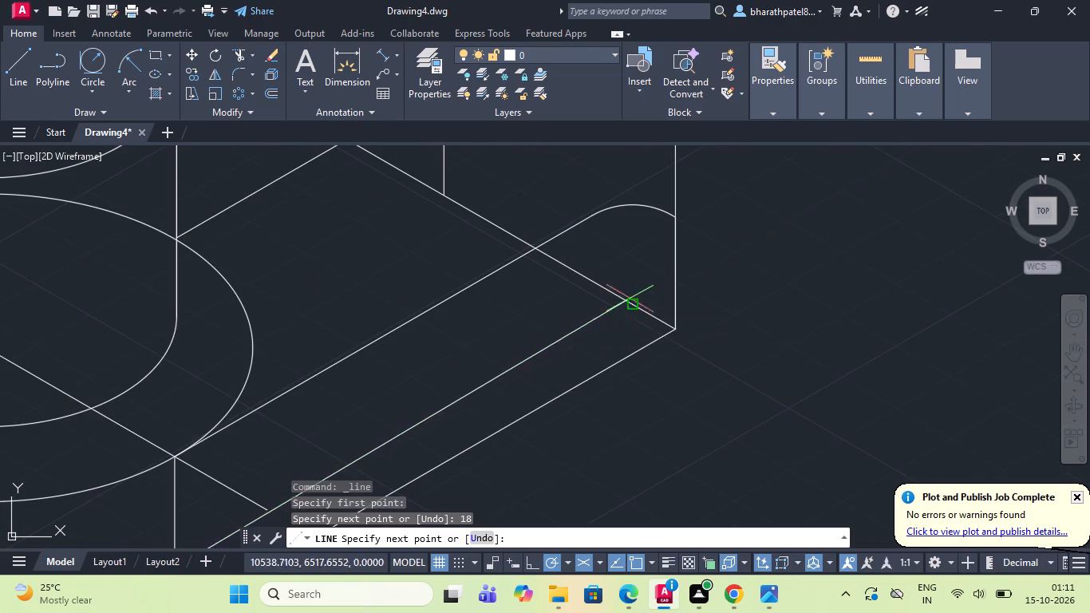
left_click(645, 293)
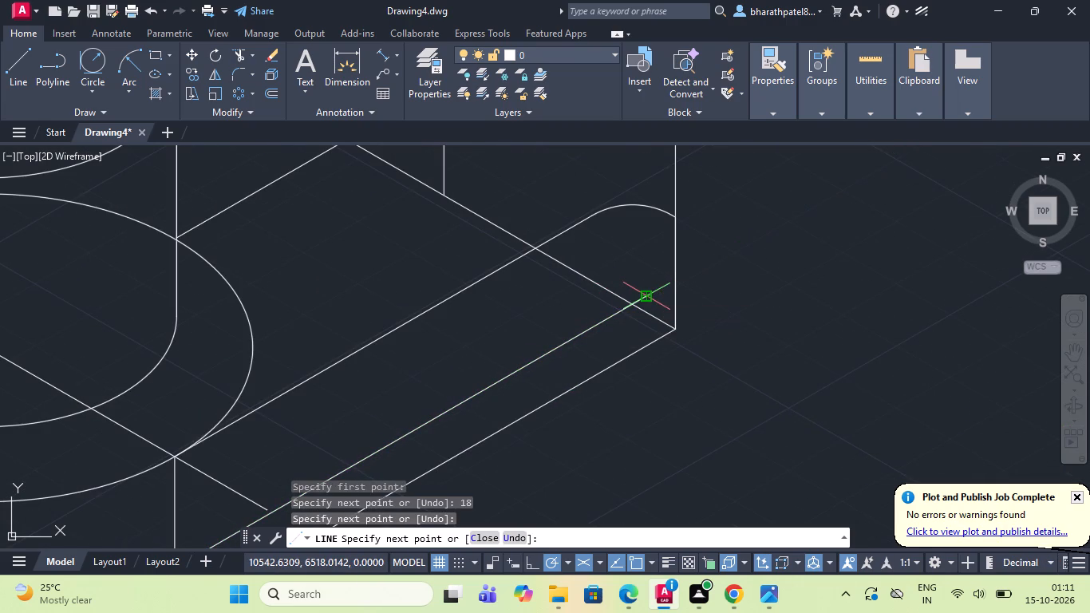
key("Escape")
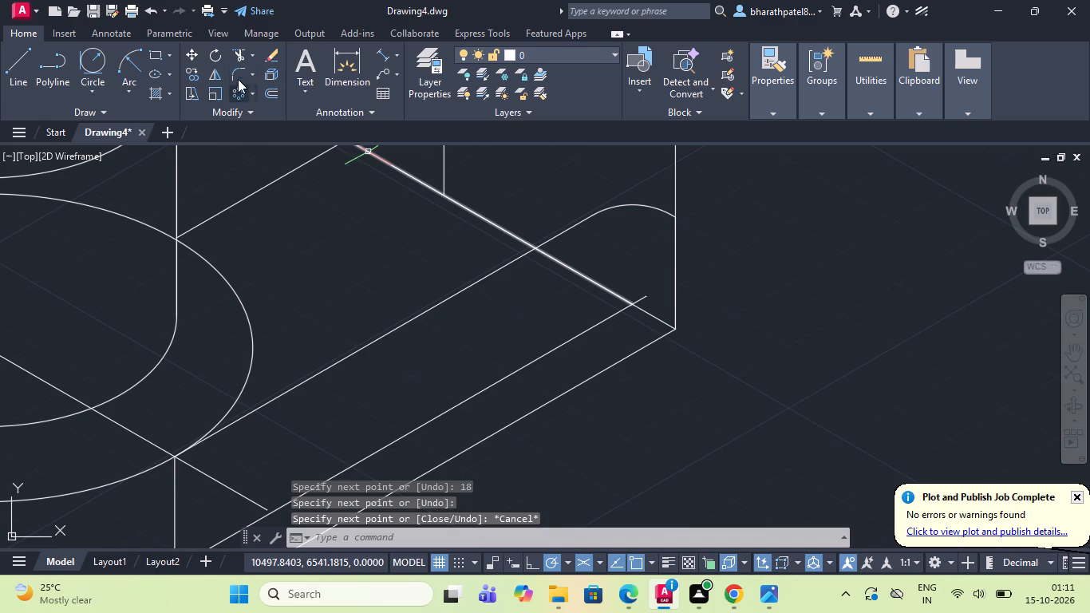
Fillet the new lower base edge with the upright face's lowest line at radius 13.
left_click(231, 71)
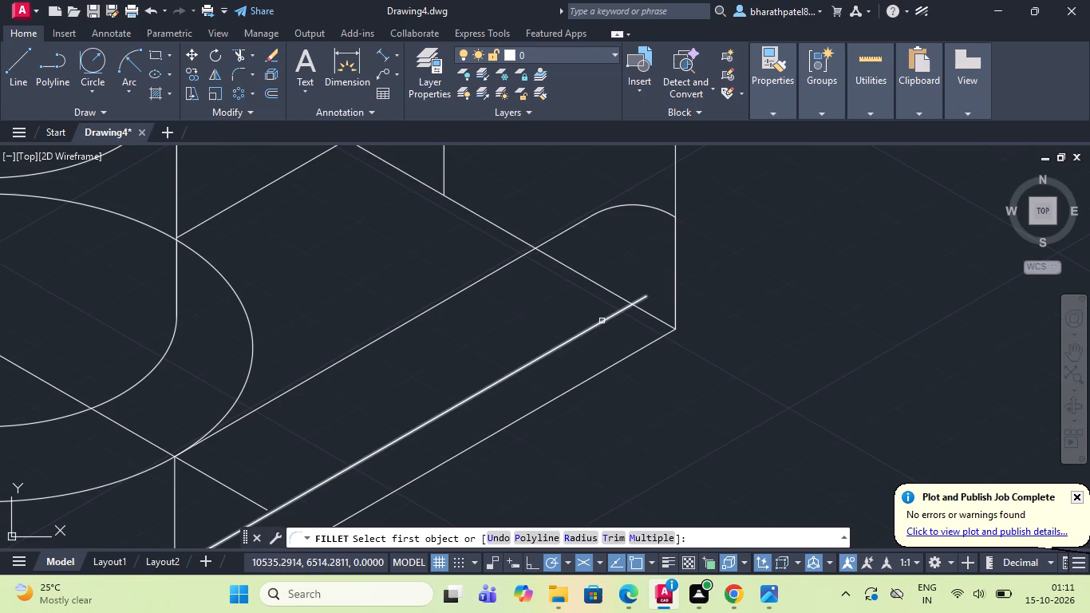
left_click(602, 322)
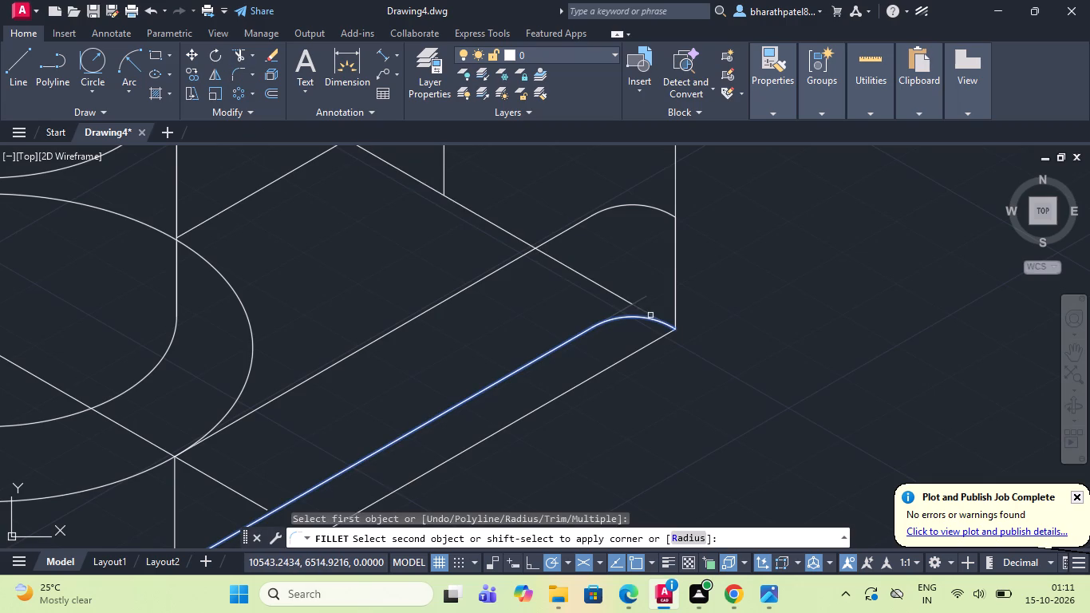
left_click(650, 315)
Trim away the old bottom front base edge and the leftover lower line piece between the two filleted base edges.
scroll(647, 279, "down", 2)
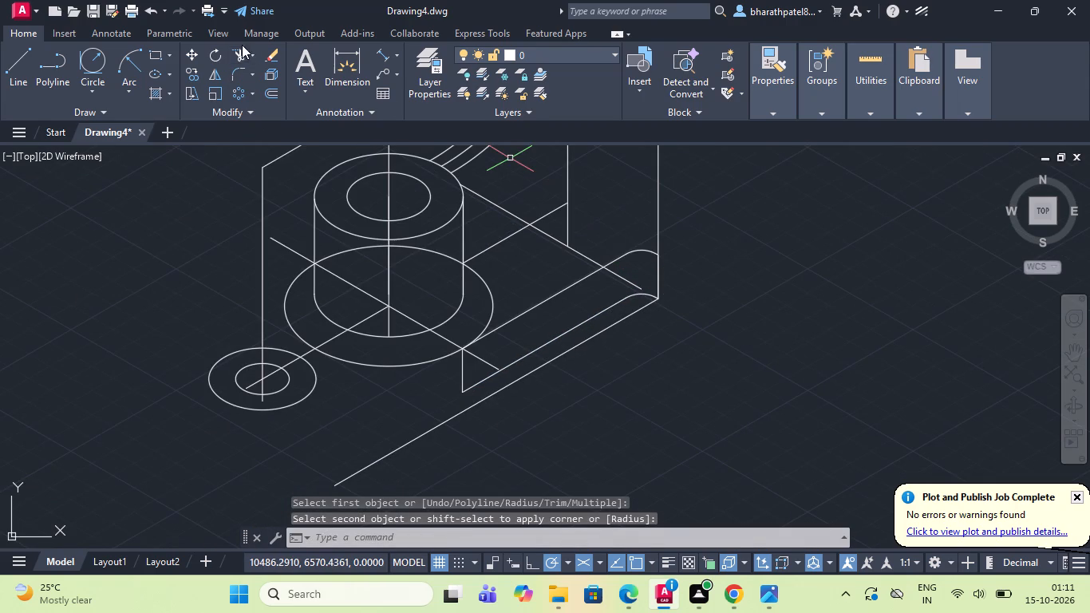
left_click(235, 55)
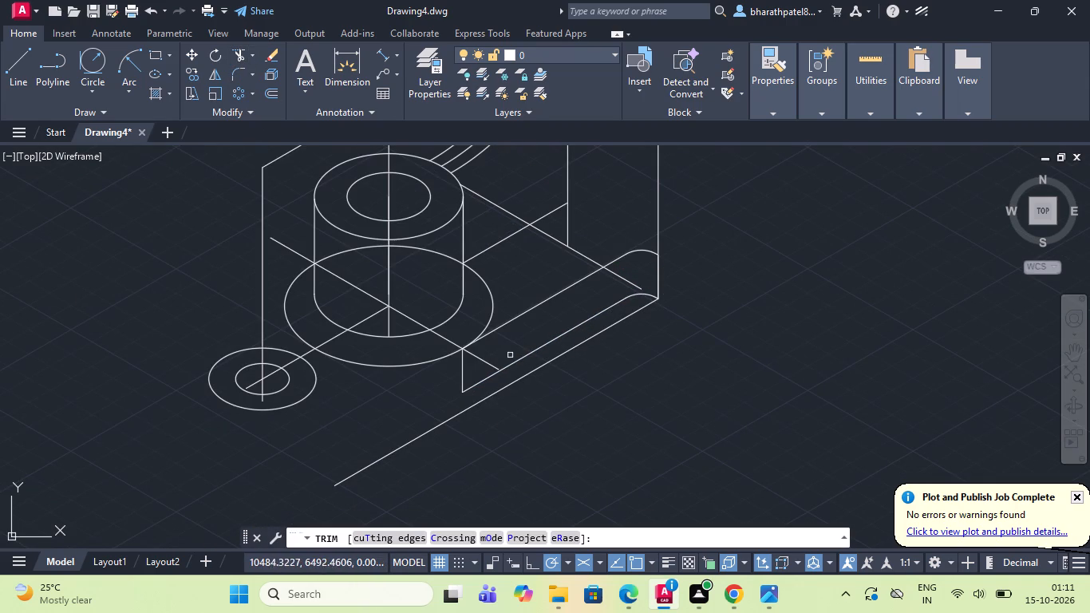
left_click(521, 379)
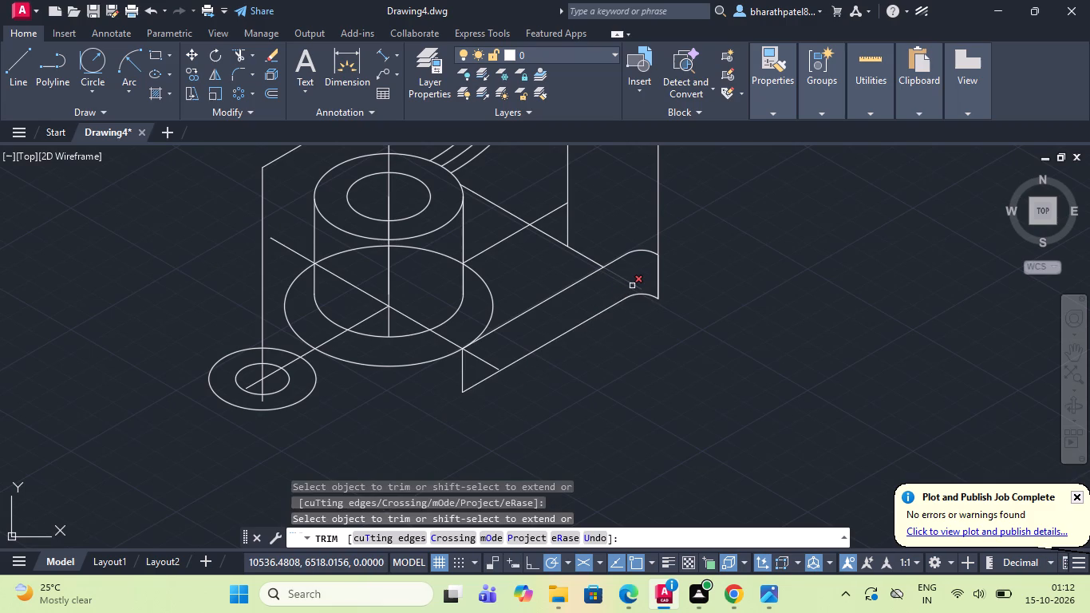
left_click(632, 286)
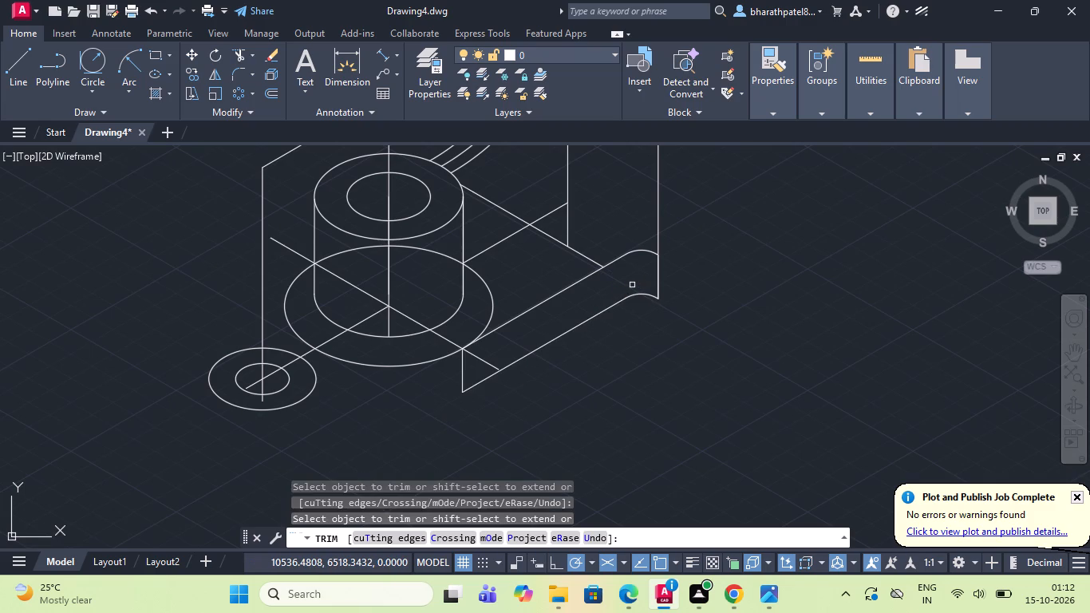
scroll(632, 281, "down", 2)
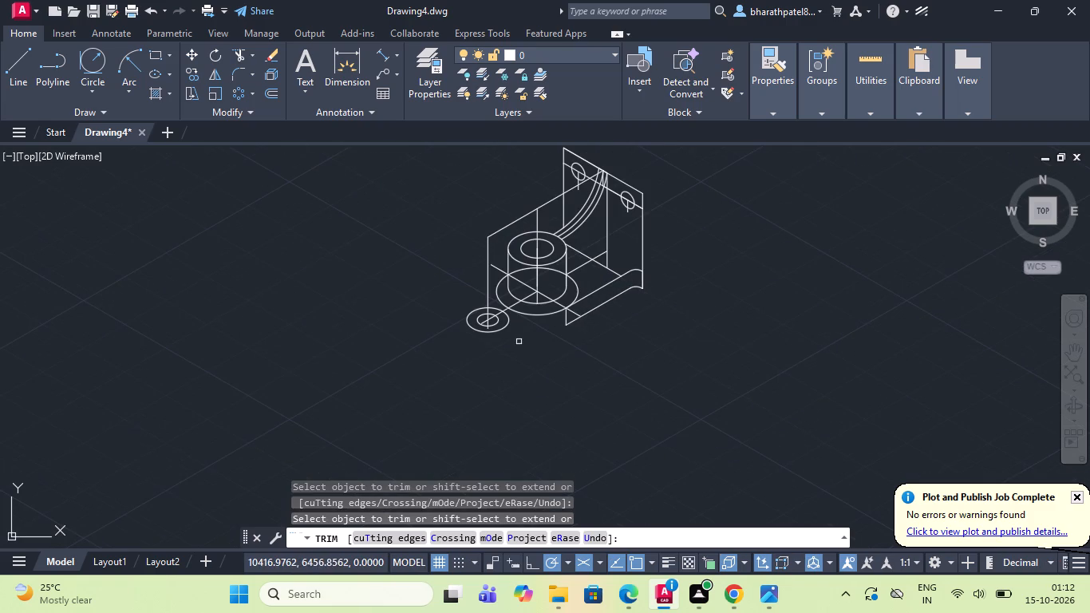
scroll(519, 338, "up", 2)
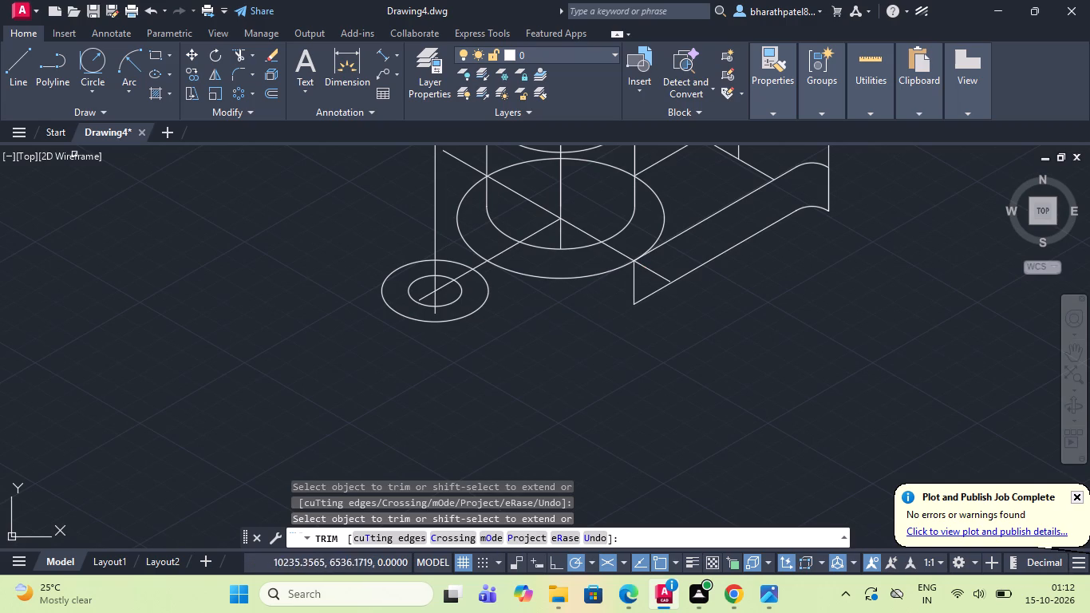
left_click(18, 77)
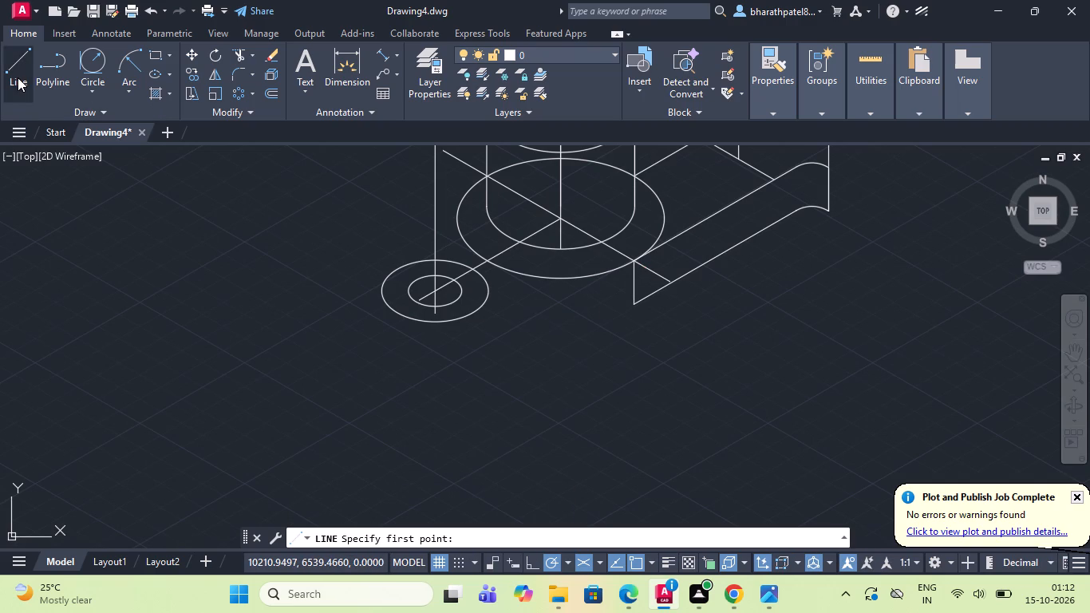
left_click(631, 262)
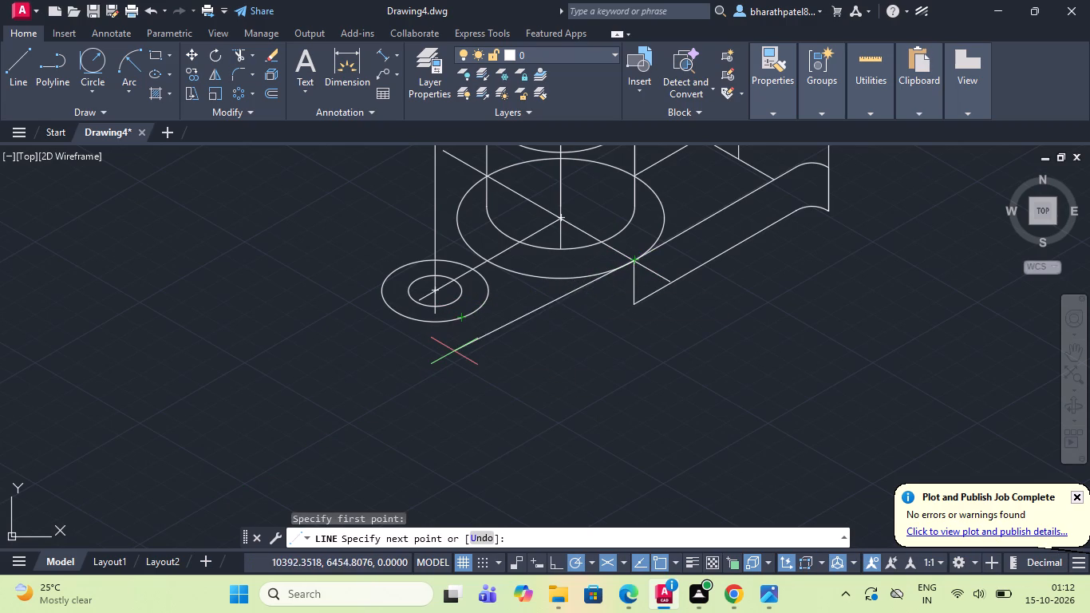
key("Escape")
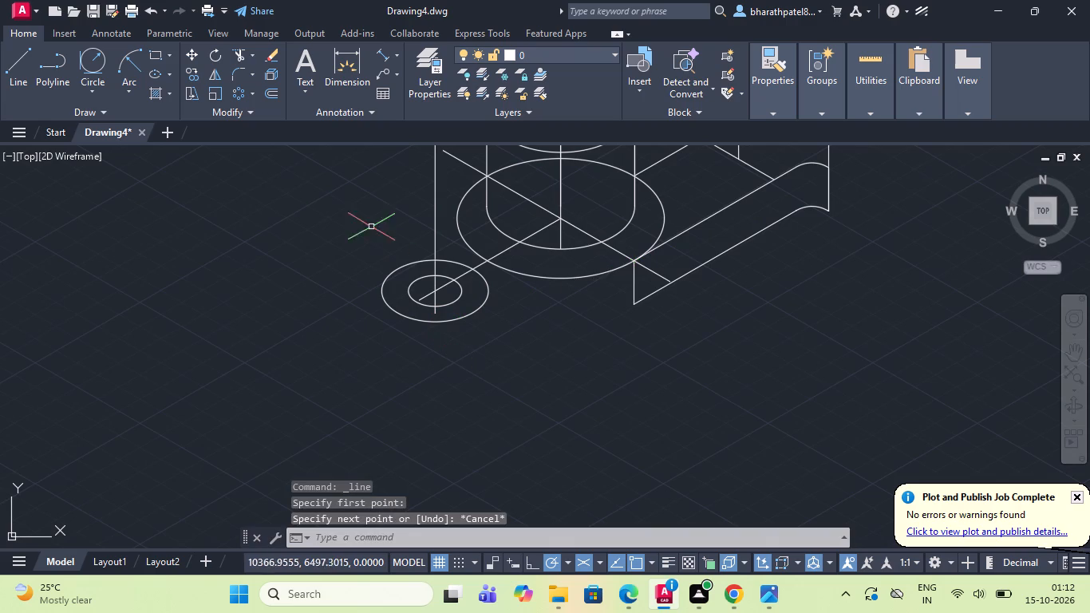
Draw two centrelines from the small end circles' centre in opposite directions, parallel to the large isocircle's cross axis and extending past the outer circle.
left_click(10, 59)
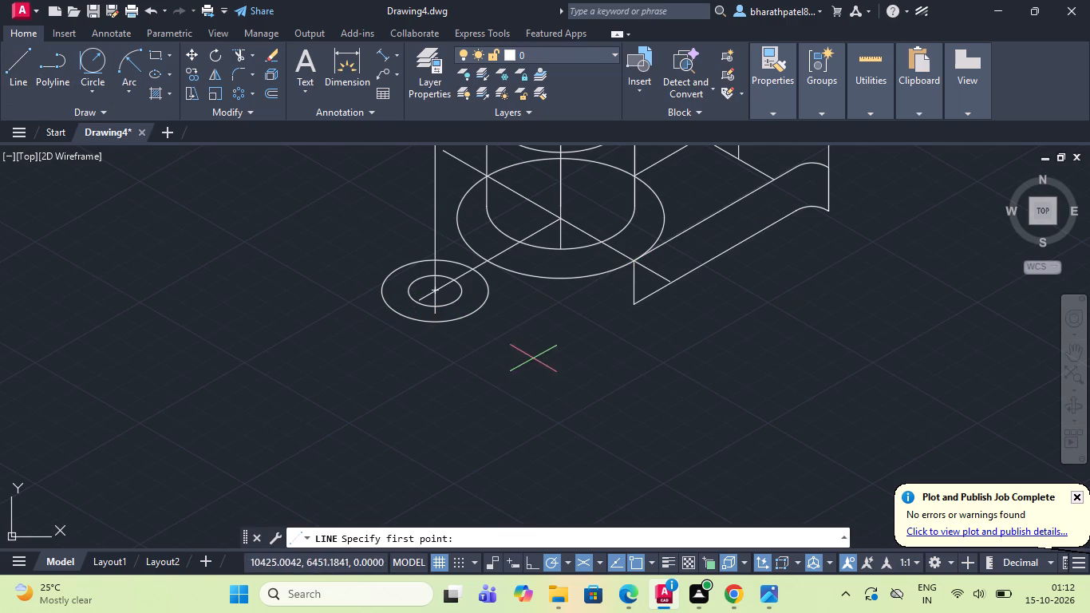
left_click(433, 288)
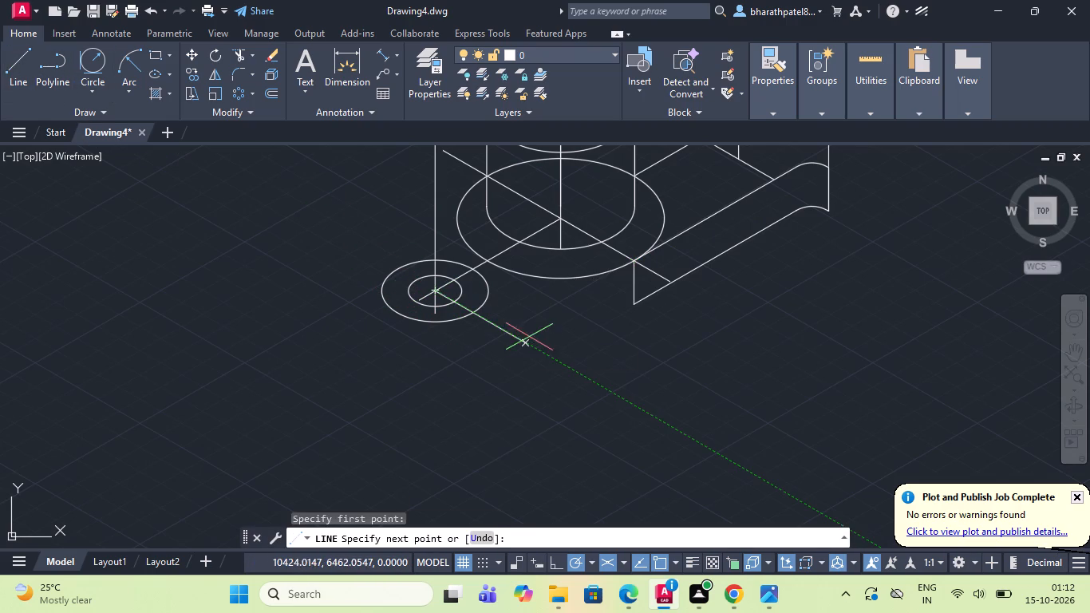
left_click(527, 342)
key("Escape")
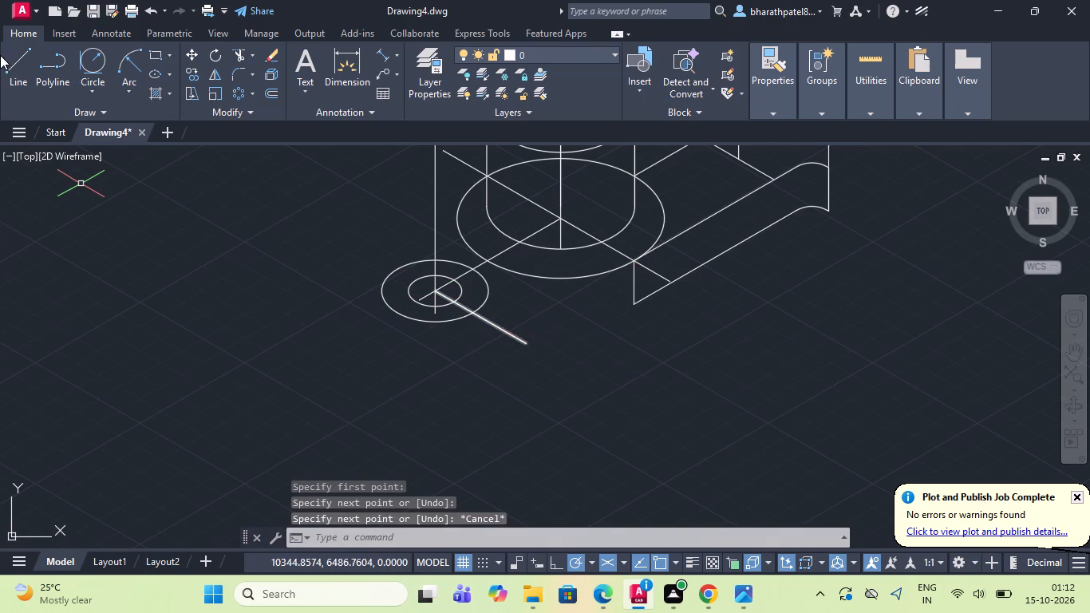
left_click(12, 63)
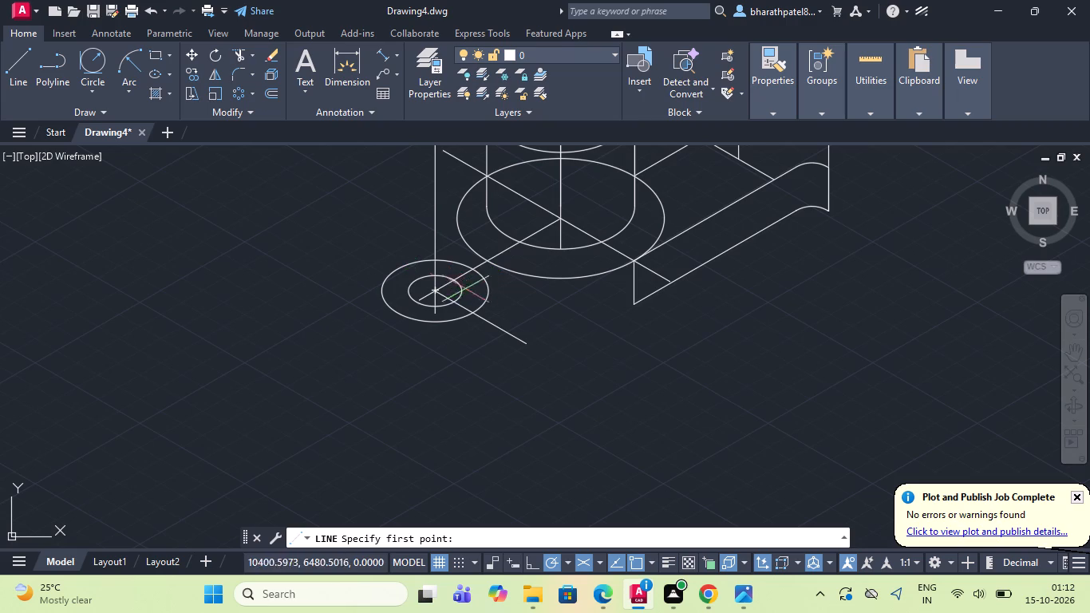
left_click(432, 286)
left_click(286, 212)
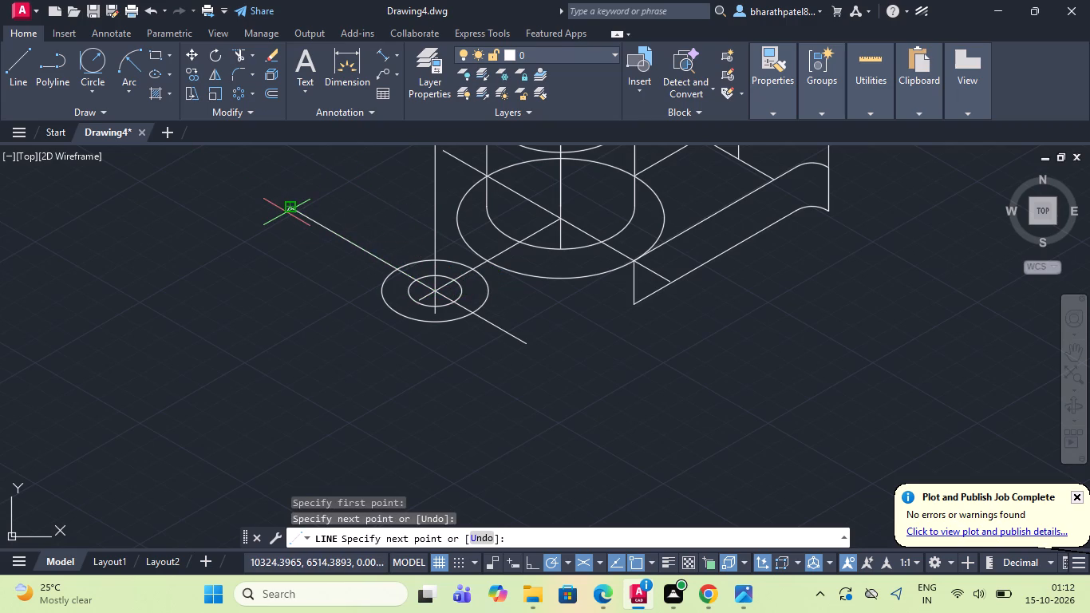
key("Escape")
Draw a line from the front base edge's end on the large isocircle to the small outer isocircle's intersection with its new centreline.
scroll(354, 275, "down", 1)
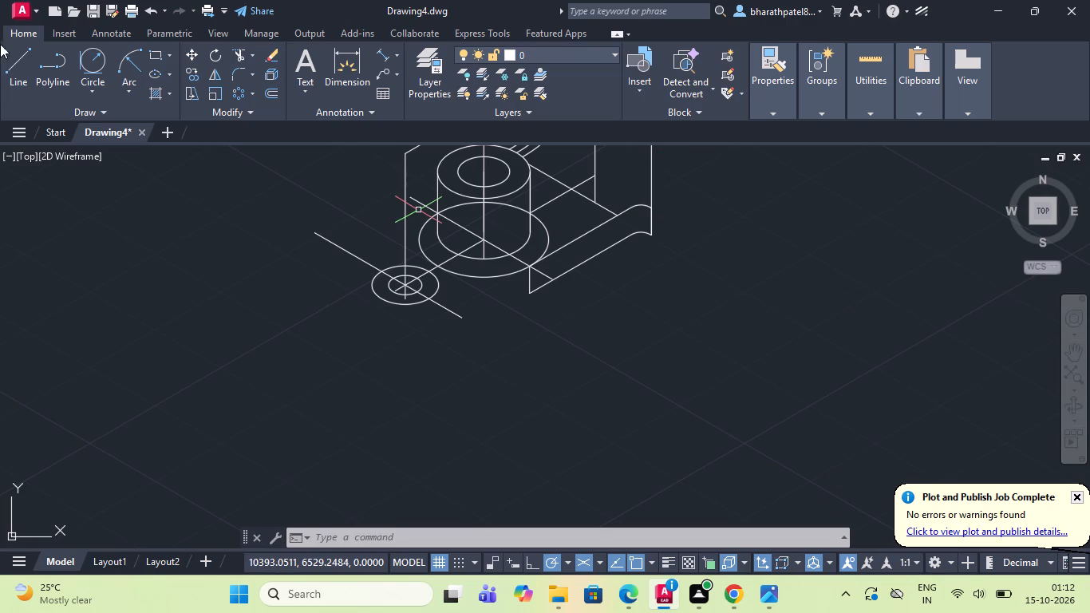
left_click(19, 65)
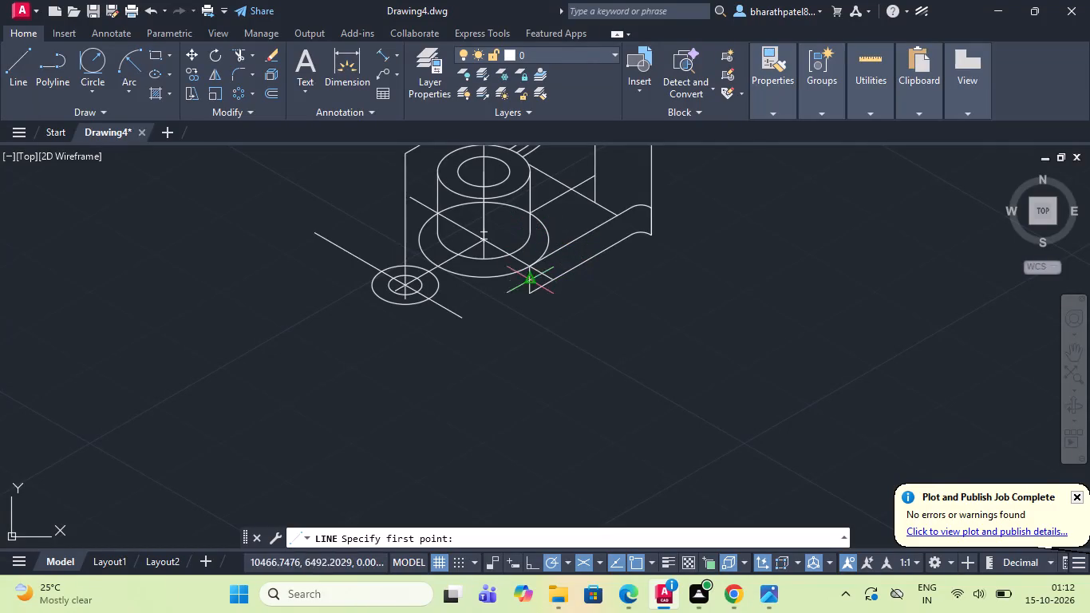
scroll(409, 298, "up", 1)
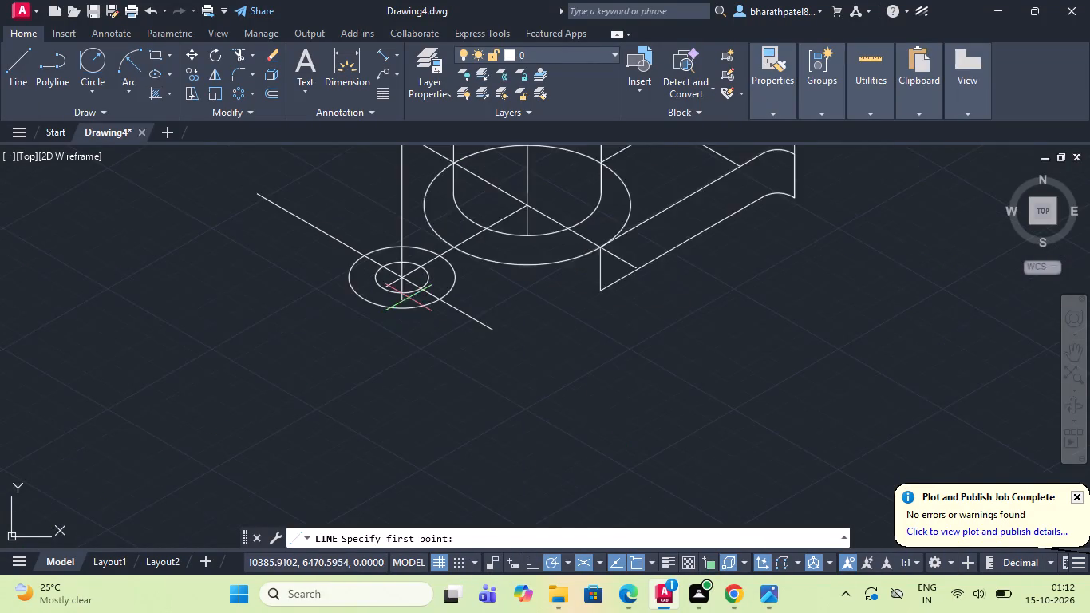
scroll(409, 298, "up", 1)
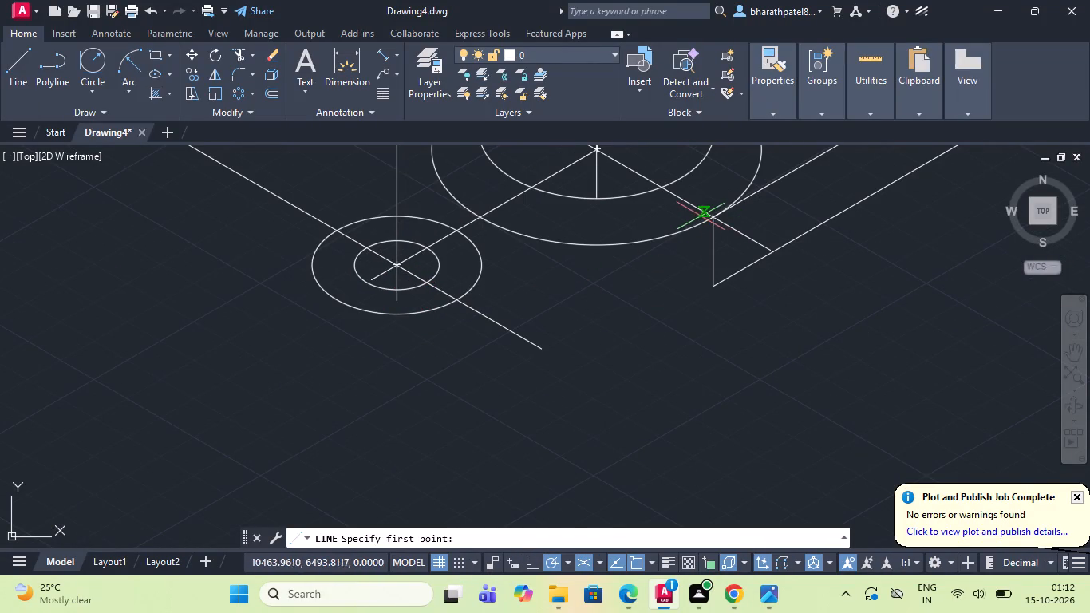
left_click(711, 216)
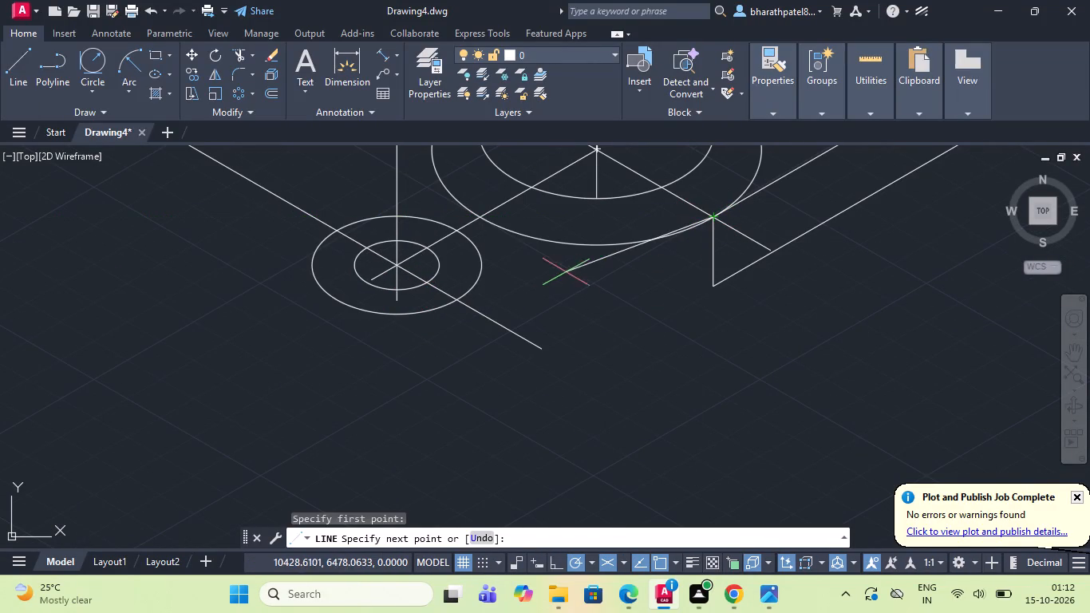
scroll(458, 302, "up", 3)
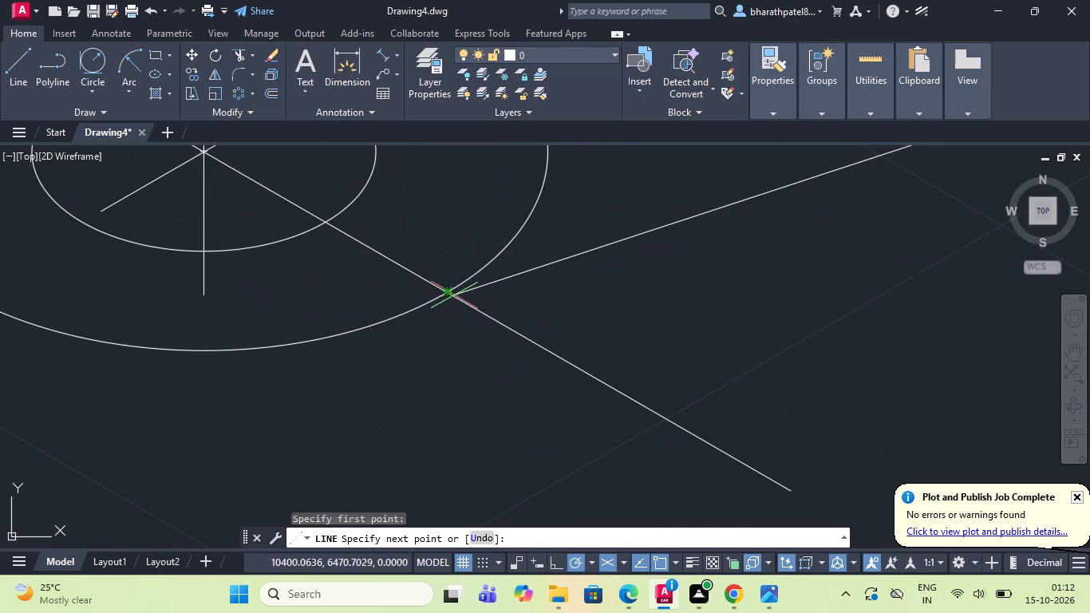
left_click(449, 291)
scroll(449, 291, "down", 4)
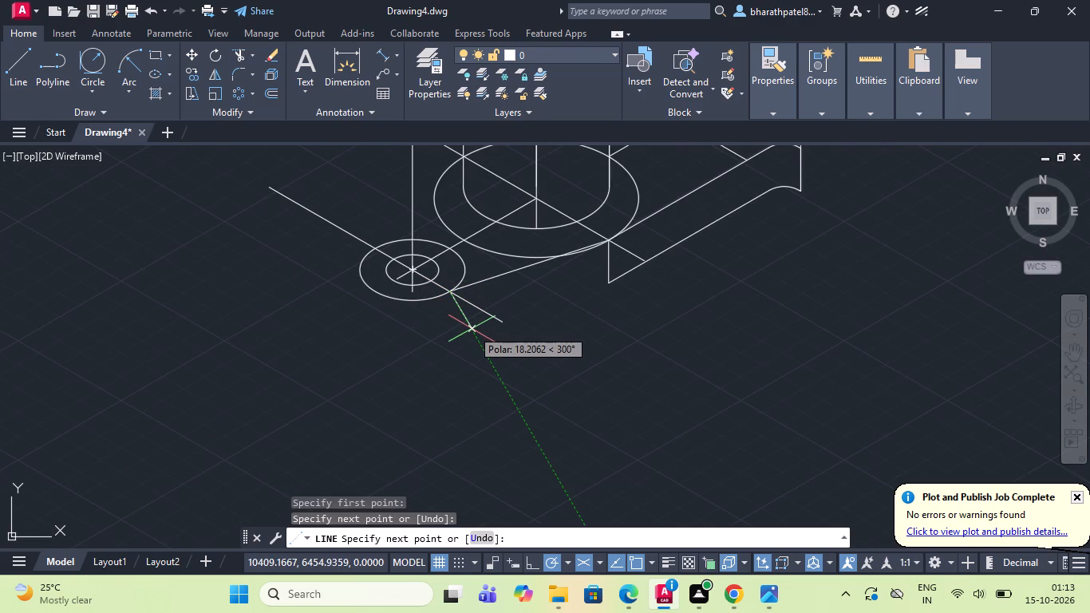
key("Escape")
Draw an 18-long line straight down from the connecting line's end on the small outer isocircle, continuing to the lower base edge's corner.
scroll(472, 329, "down", 3)
scroll(472, 330, "up", 1)
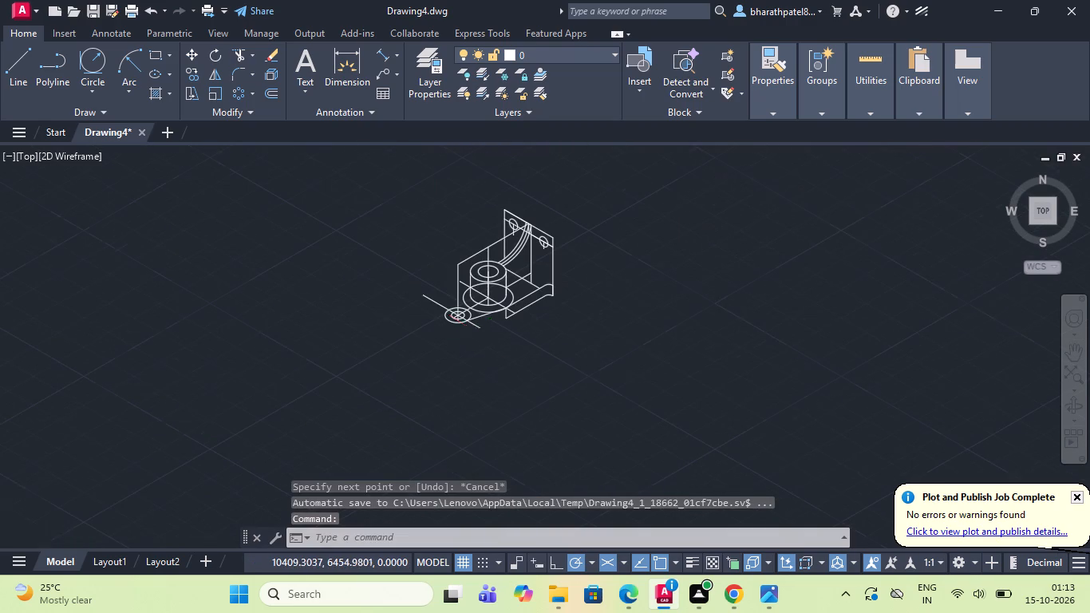
scroll(472, 330, "up", 3)
left_click(11, 64)
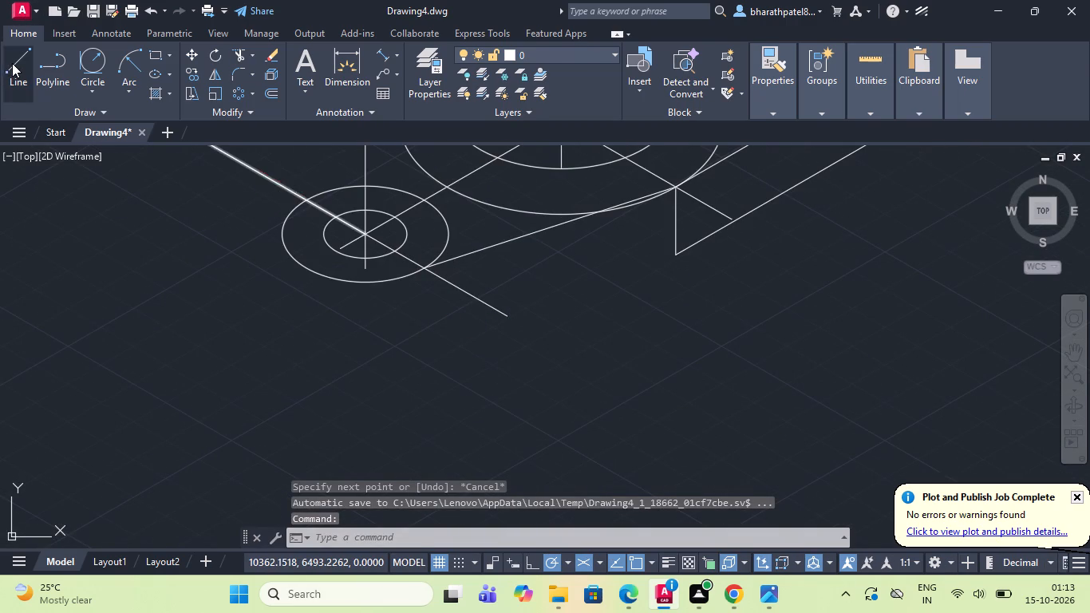
scroll(423, 267, "down", 1)
scroll(423, 267, "up", 5)
left_click(421, 266)
scroll(421, 266, "down", 4)
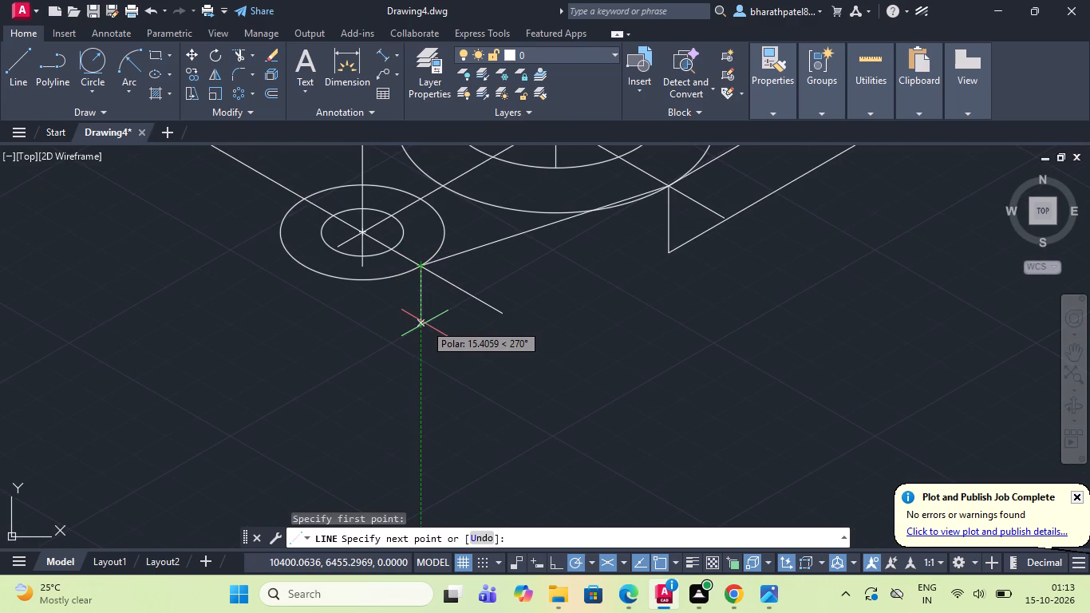
key("1")
key("8")
key("Return")
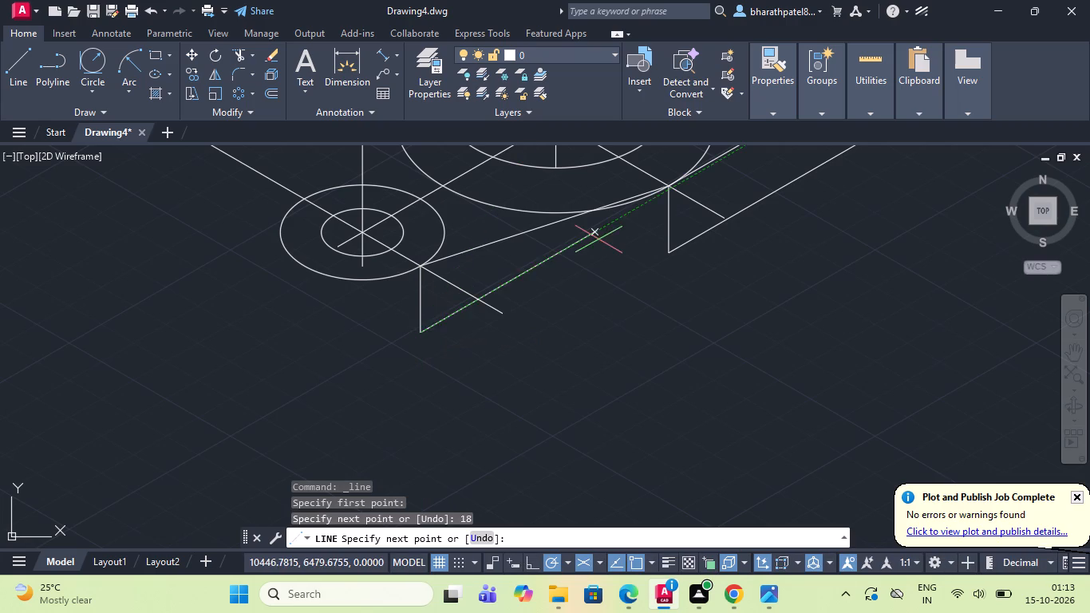
scroll(681, 261, "up", 3)
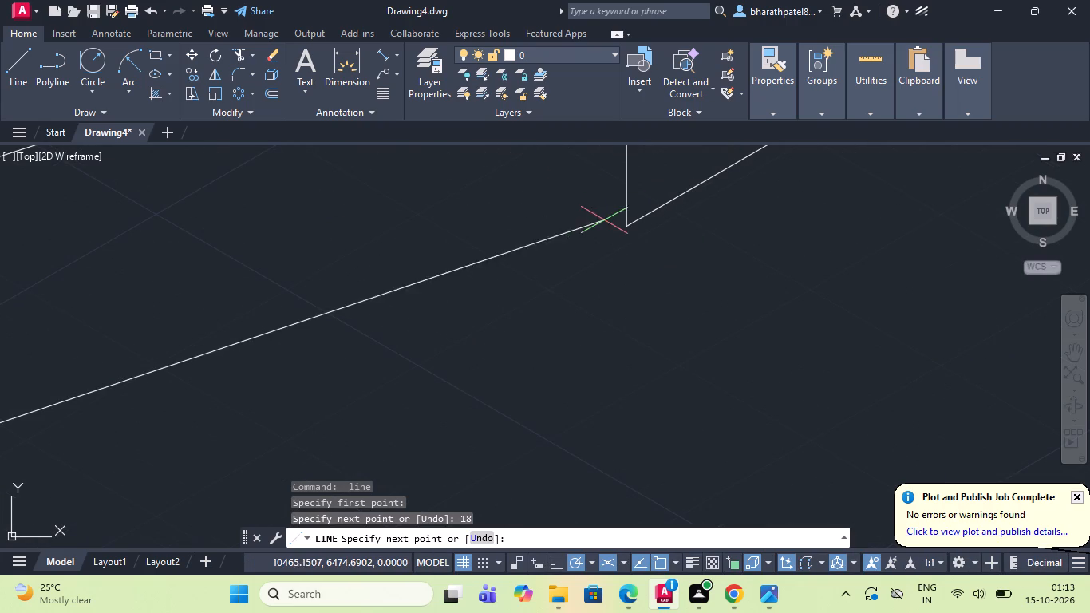
left_click(629, 223)
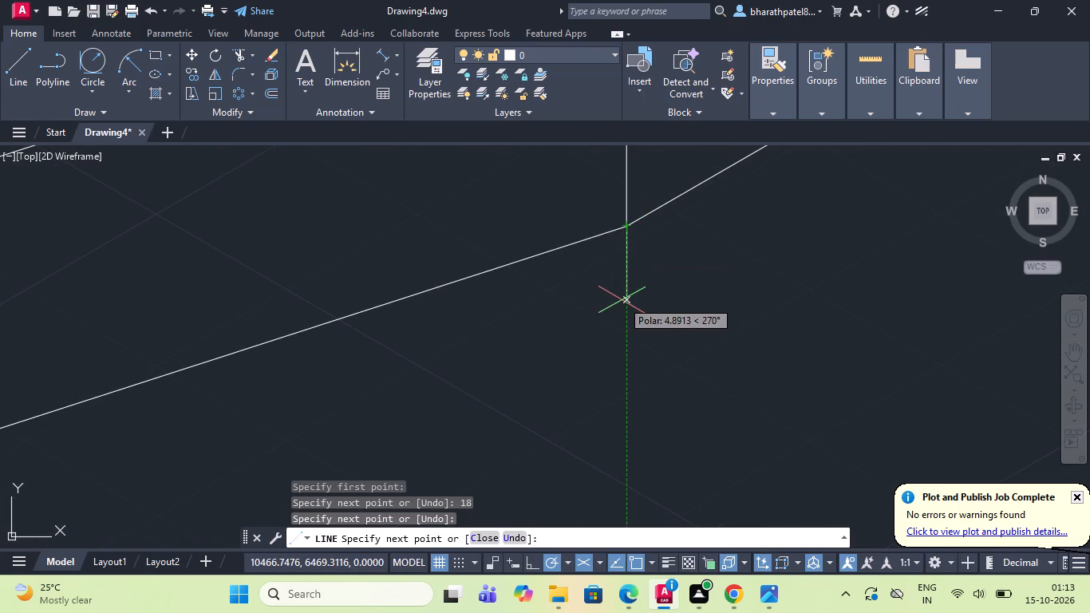
key("Escape")
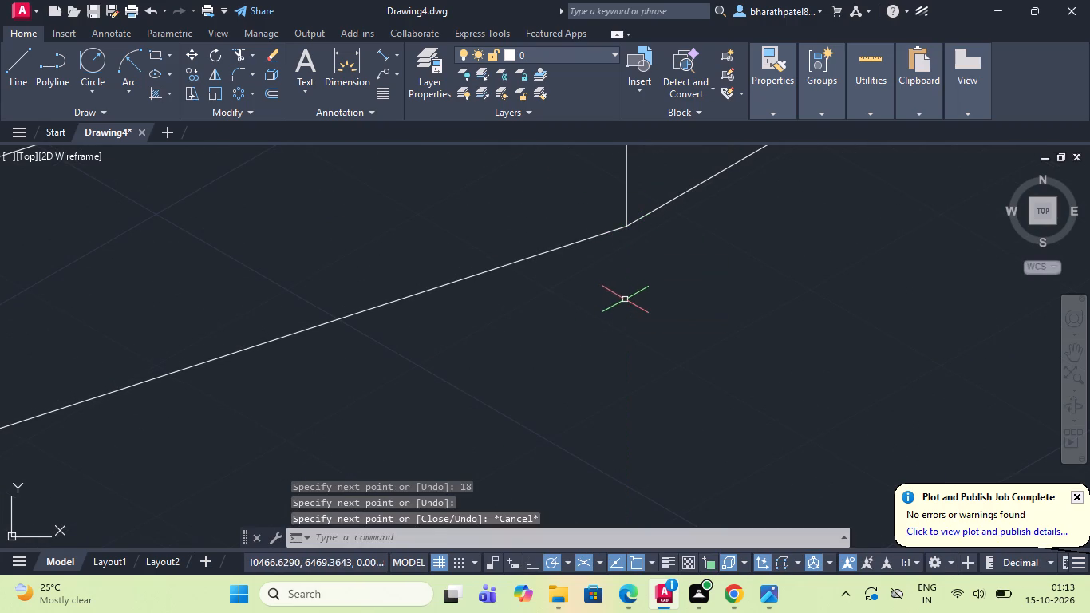
Draw an 18-long line straight down from the centre of the small end isocircles.
scroll(637, 309, "down", 3)
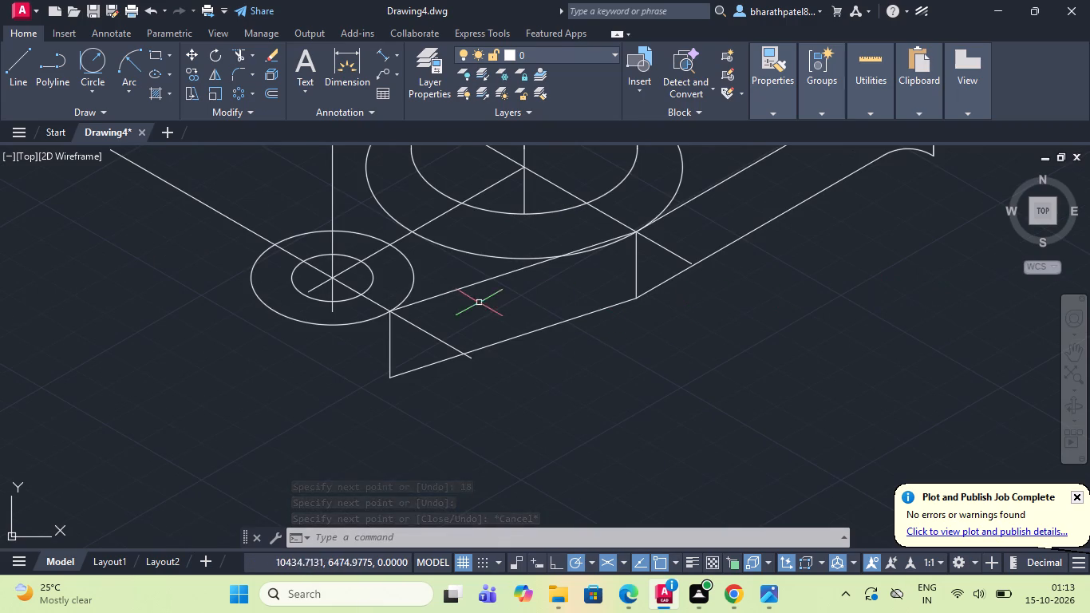
scroll(459, 307, "down", 2)
scroll(373, 318, "up", 2)
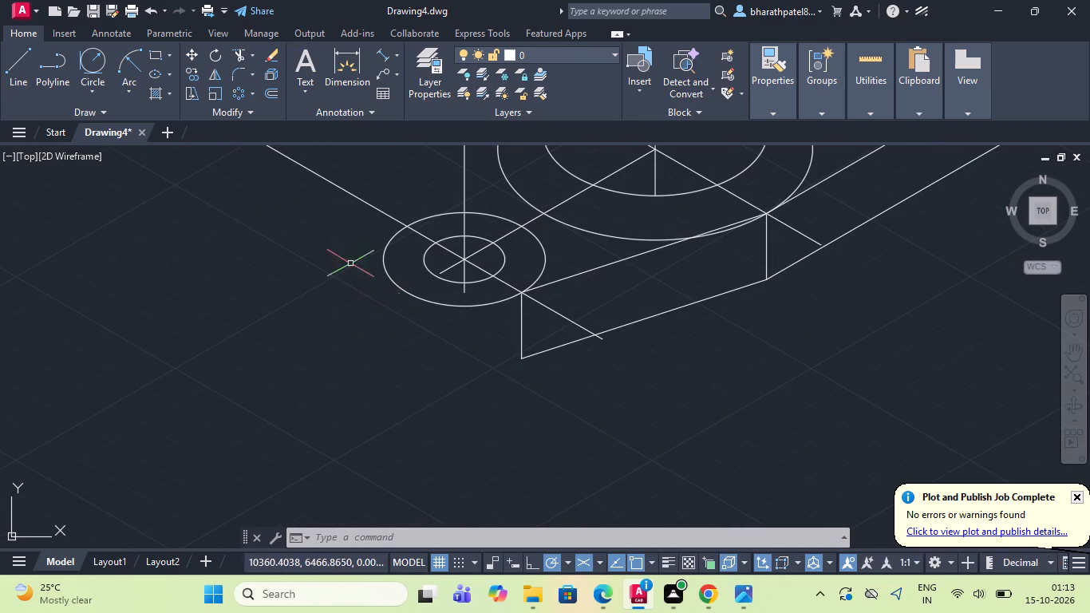
left_click(13, 63)
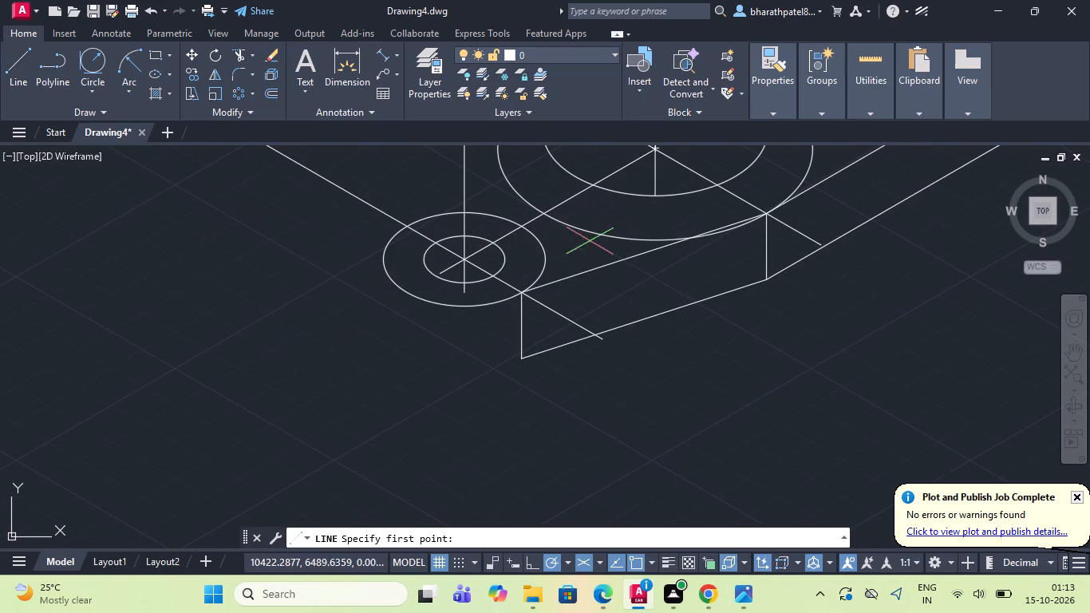
left_click(465, 258)
scroll(466, 257, "down", 1)
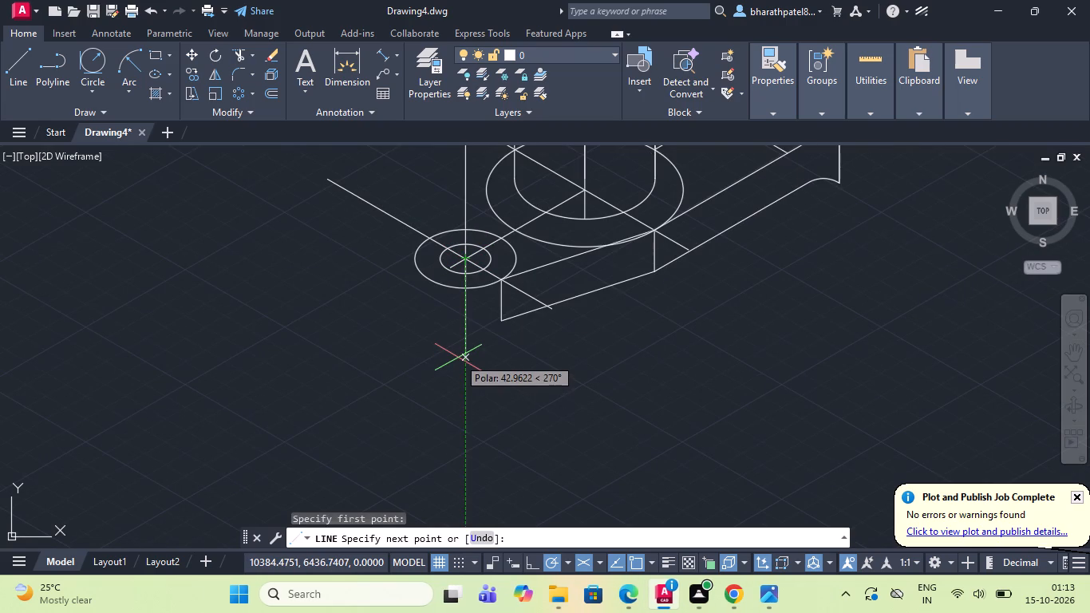
key("1")
key("8")
key("Return")
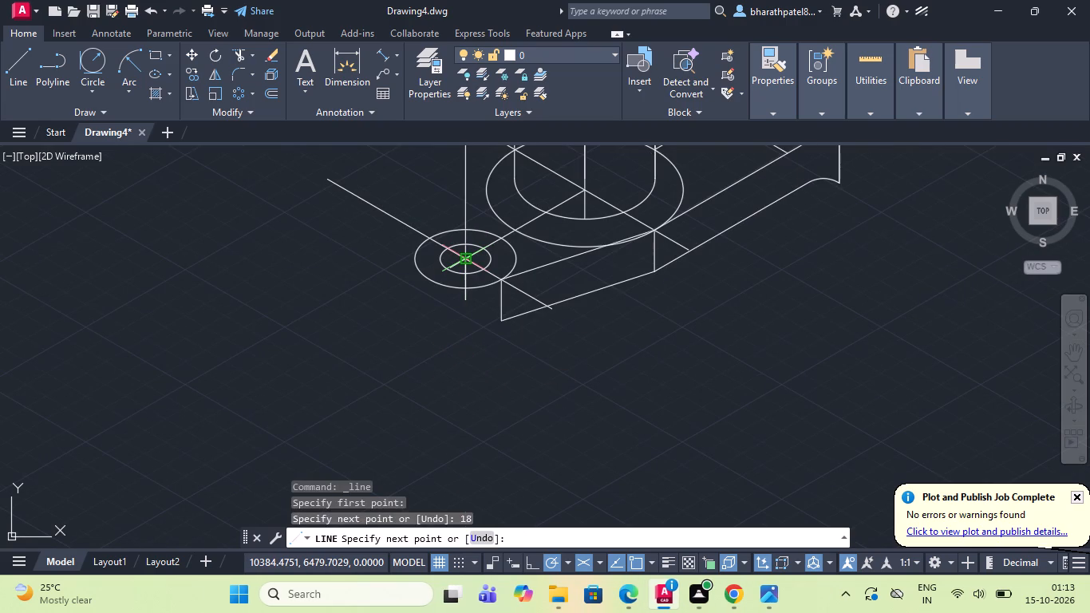
key("Escape")
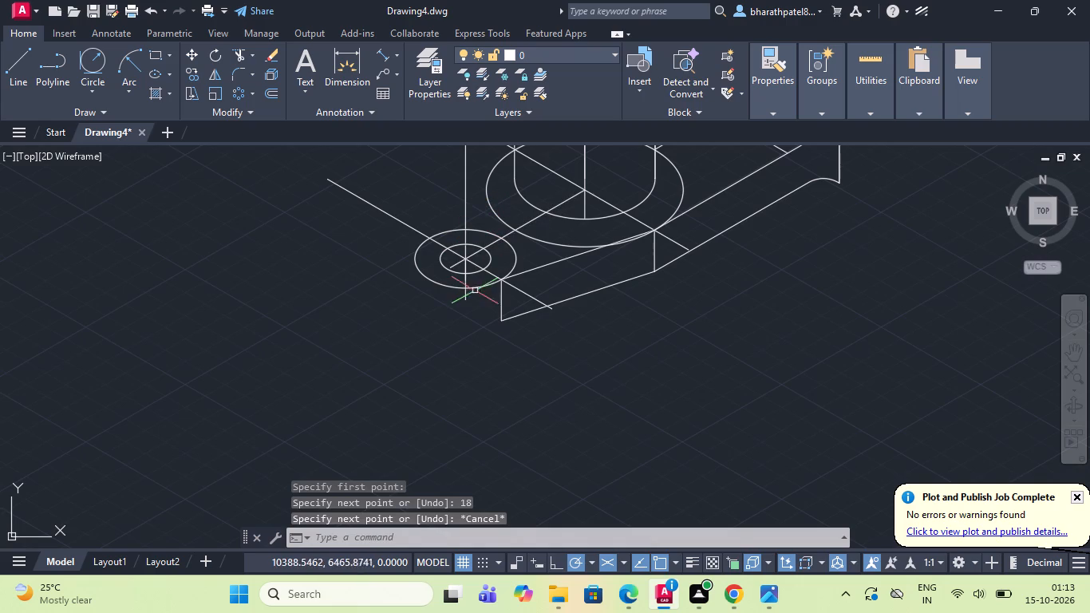
Copy the small end's outer isocircle from its centre to the lower end of the 18-long vertical line.
left_click(461, 287)
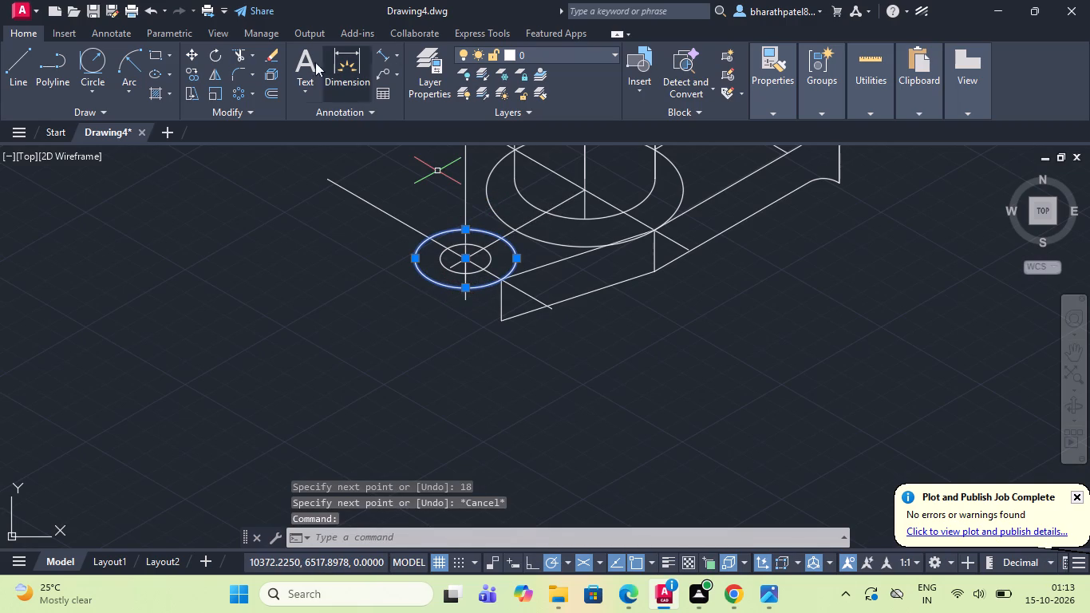
left_click(192, 67)
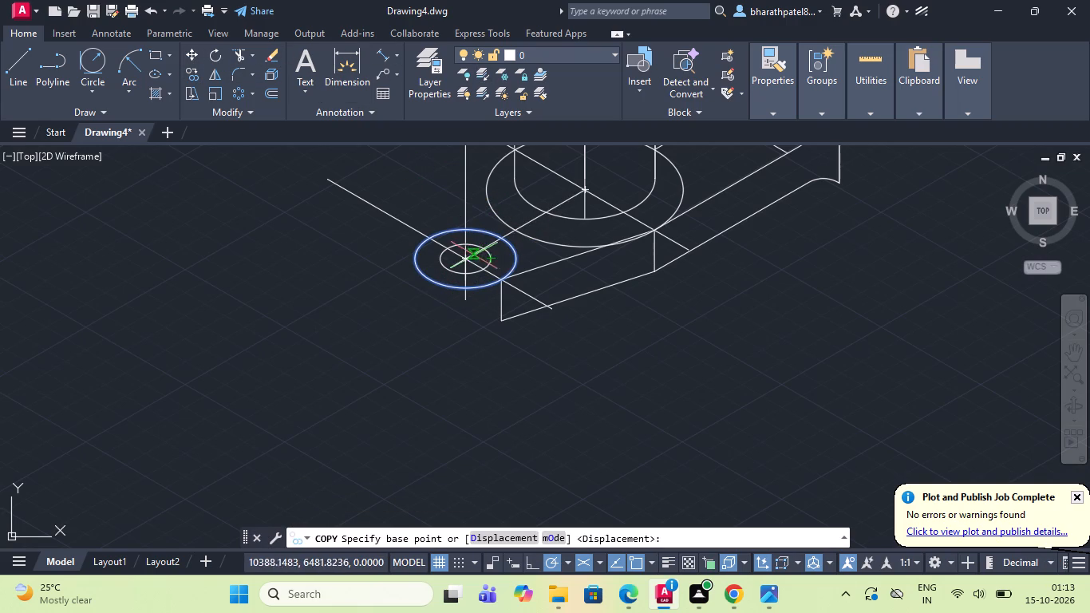
scroll(442, 346, "up", 2)
scroll(443, 342, "down", 2)
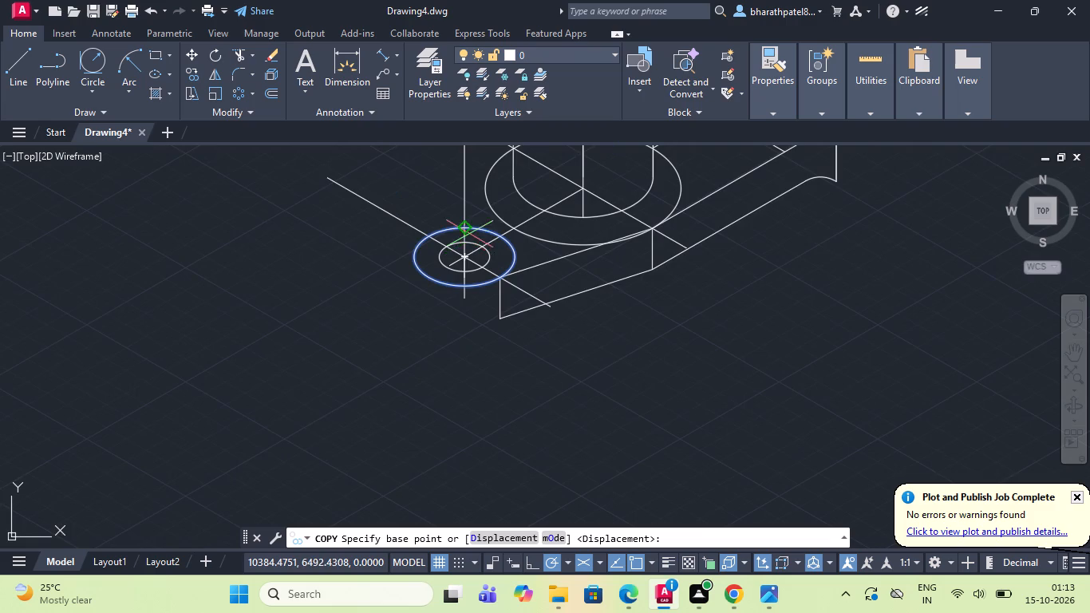
scroll(469, 233, "up", 2)
scroll(418, 412, "up", 1)
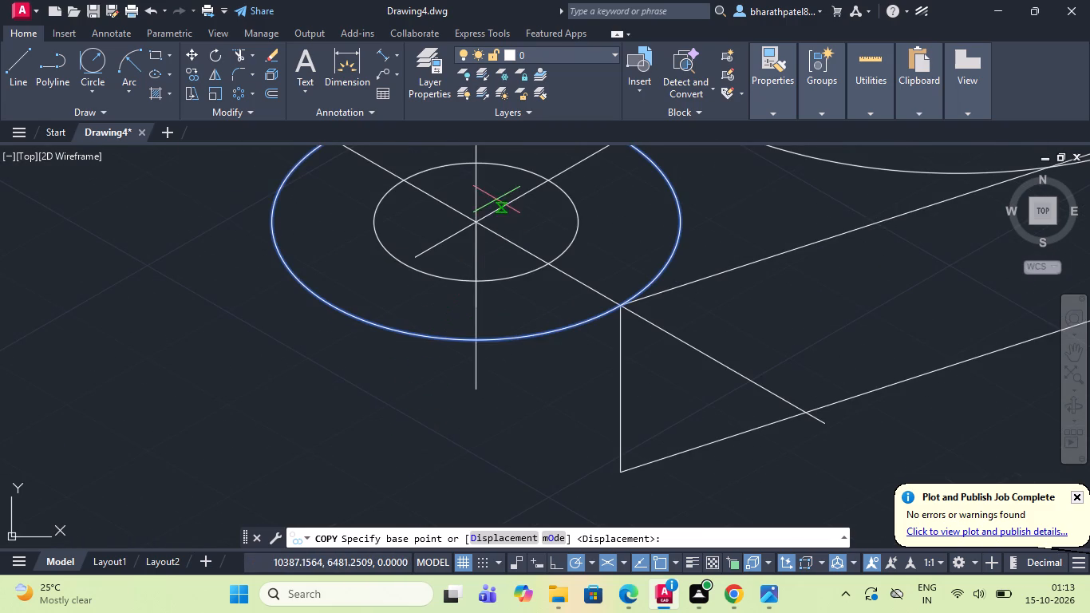
left_click(476, 220)
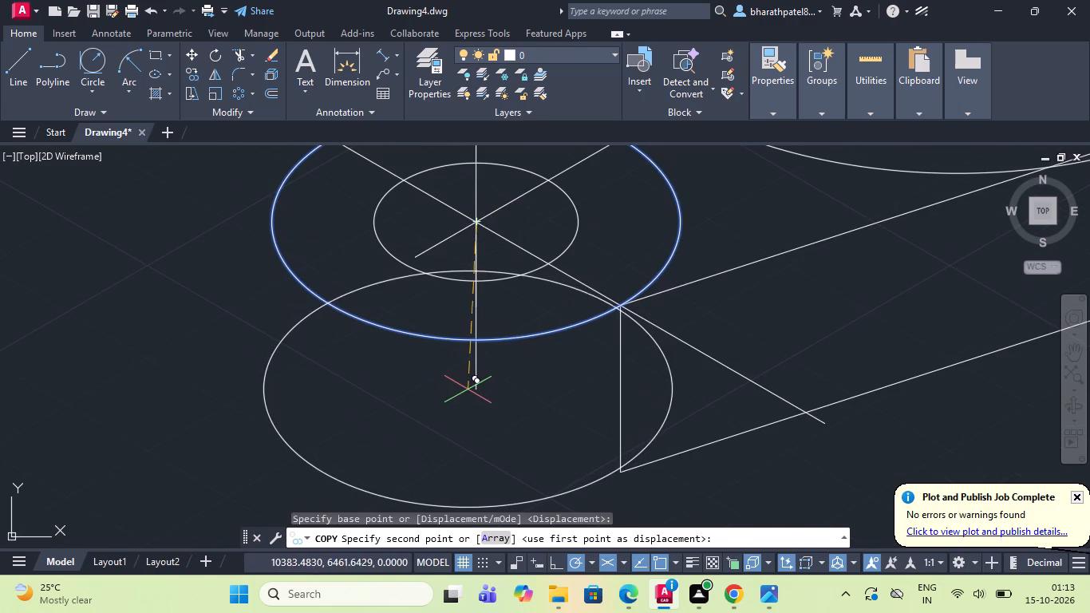
scroll(468, 394, "up", 4)
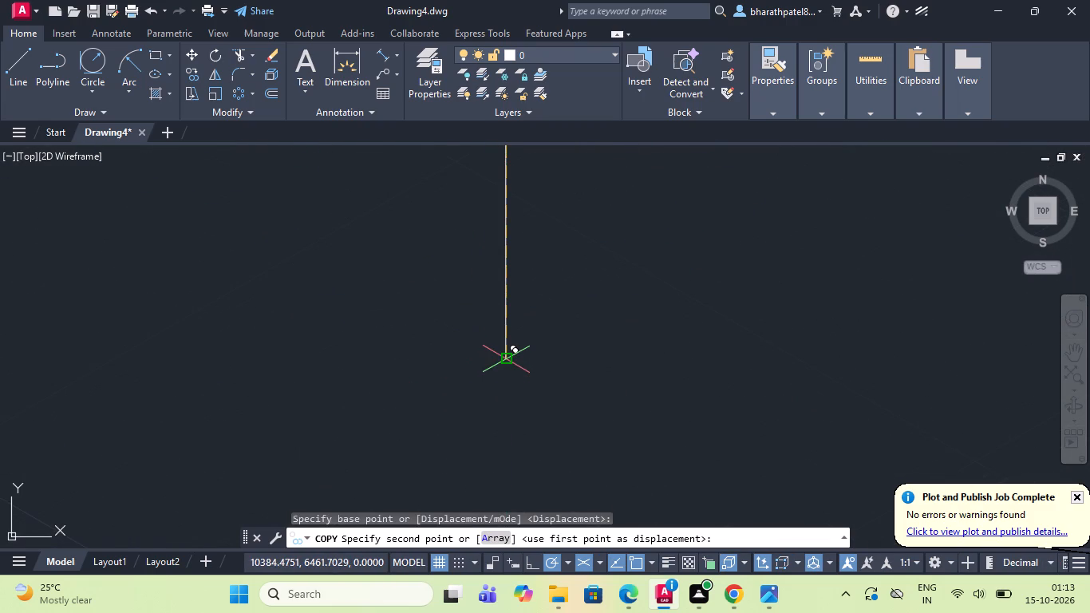
left_click(508, 359)
scroll(510, 358, "down", 5)
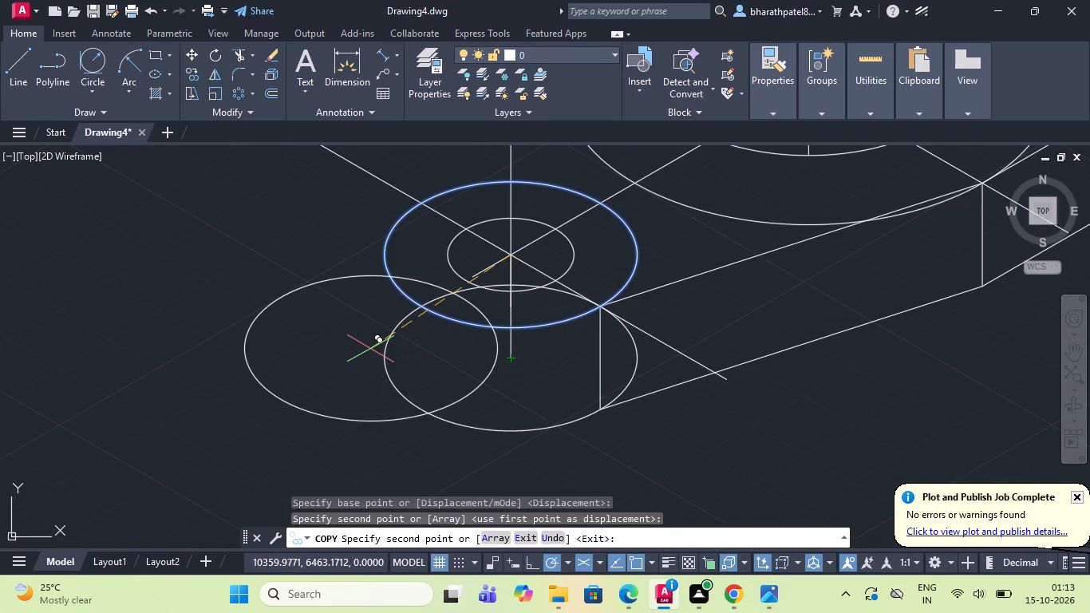
key("Escape")
Trim the copied isocircle's arc beyond the end's vertical edge and the centreline's overhang past the small outer isocircle.
scroll(381, 317, "down", 2)
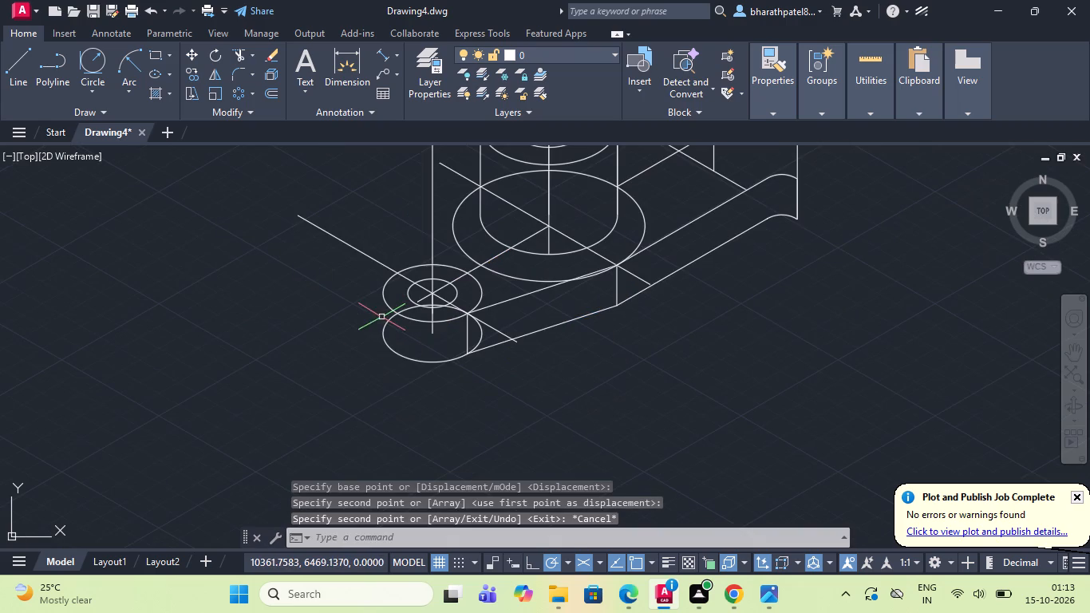
left_click(240, 55)
scroll(486, 341, "up", 3)
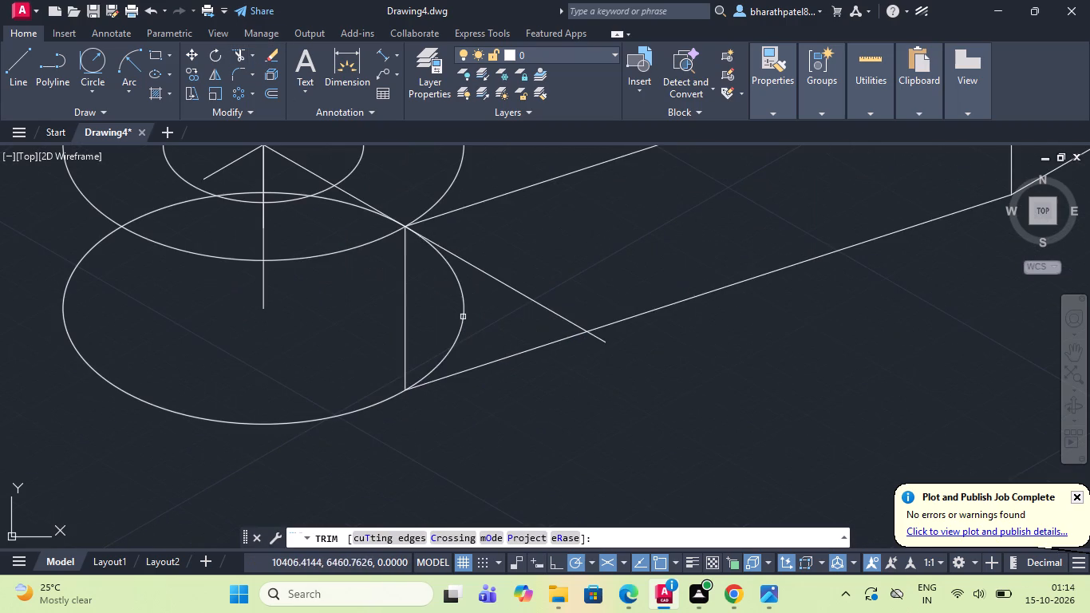
left_click(437, 315)
left_click(475, 316)
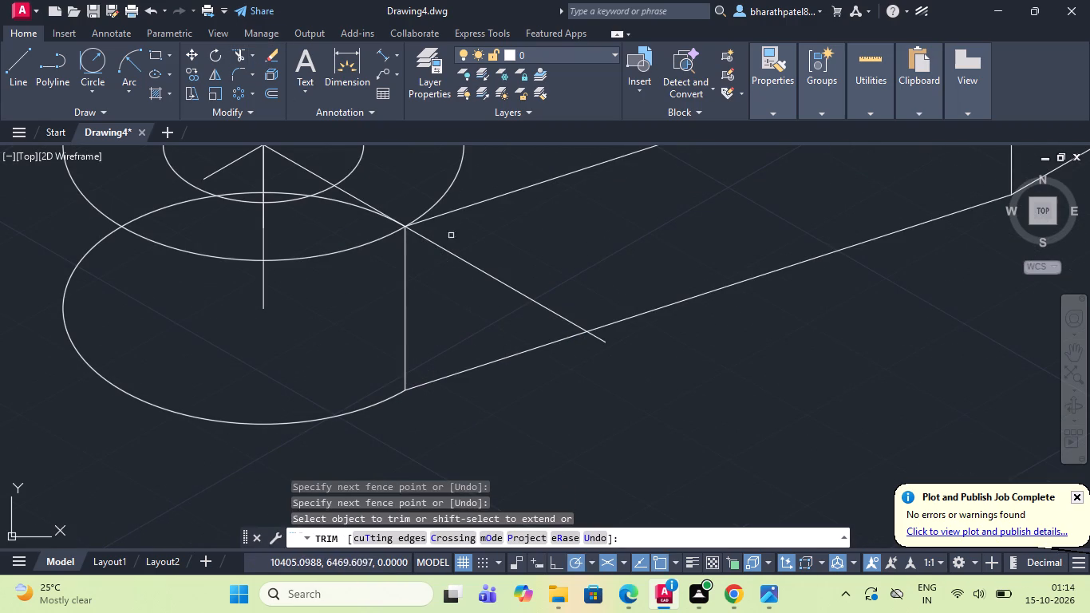
scroll(452, 237, "down", 2)
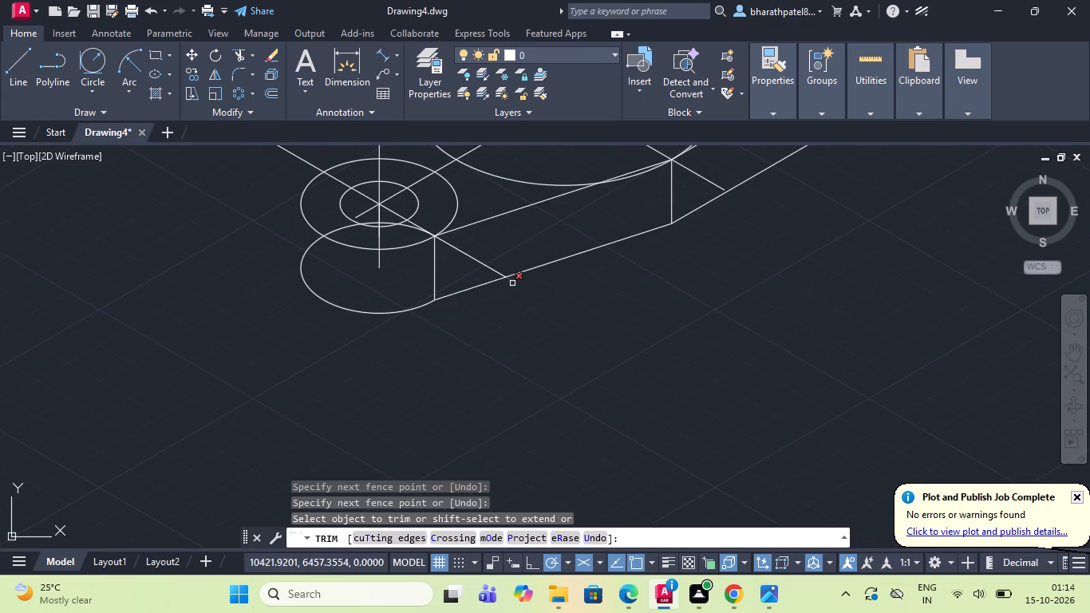
left_click(513, 283)
left_click(506, 252)
left_click(475, 271)
Draw a line joining the rear cross-axis intersections of the small outer isocircle and the large isocircle.
scroll(475, 266, "down", 1)
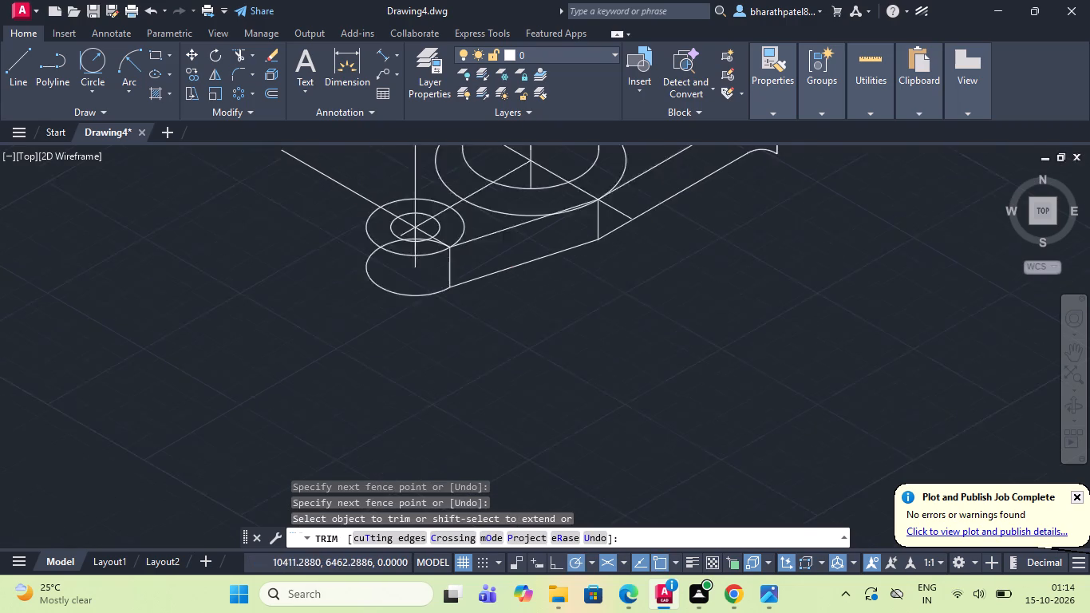
scroll(474, 266, "down", 2)
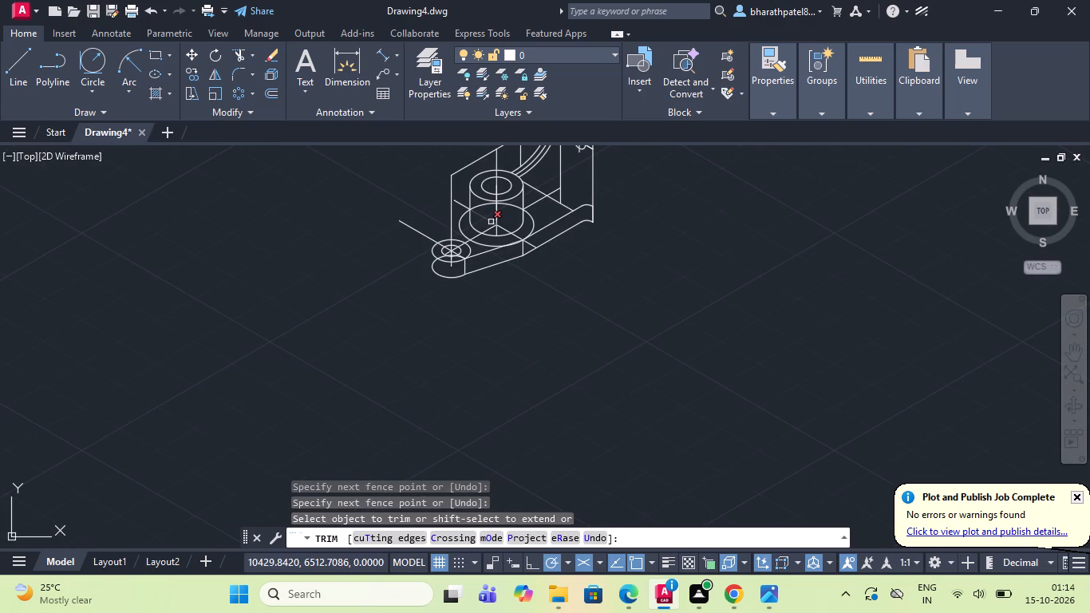
scroll(491, 223, "down", 1)
scroll(481, 225, "up", 4)
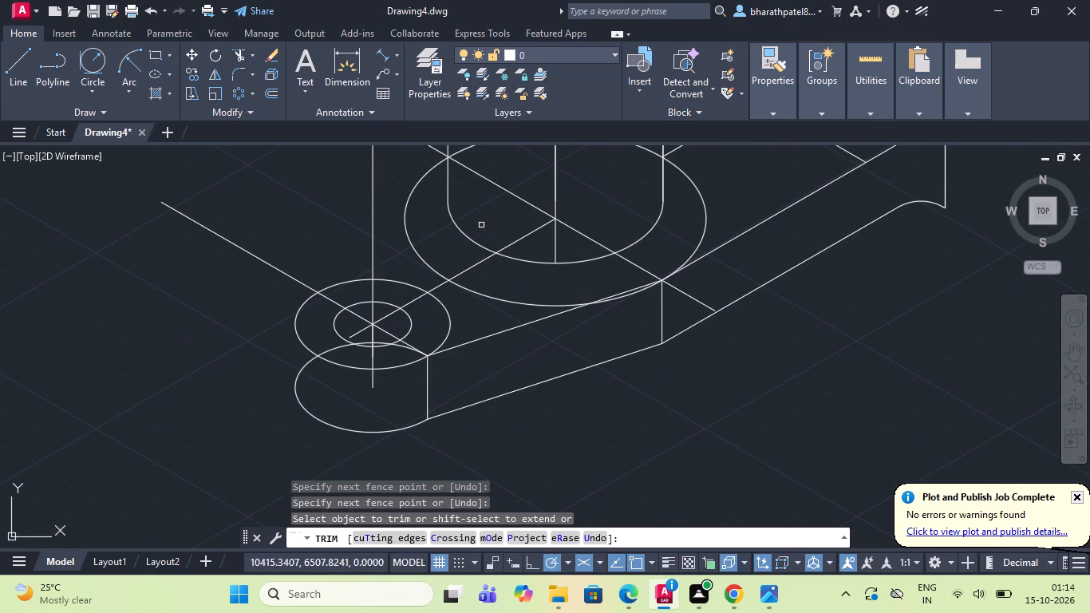
scroll(481, 225, "down", 3)
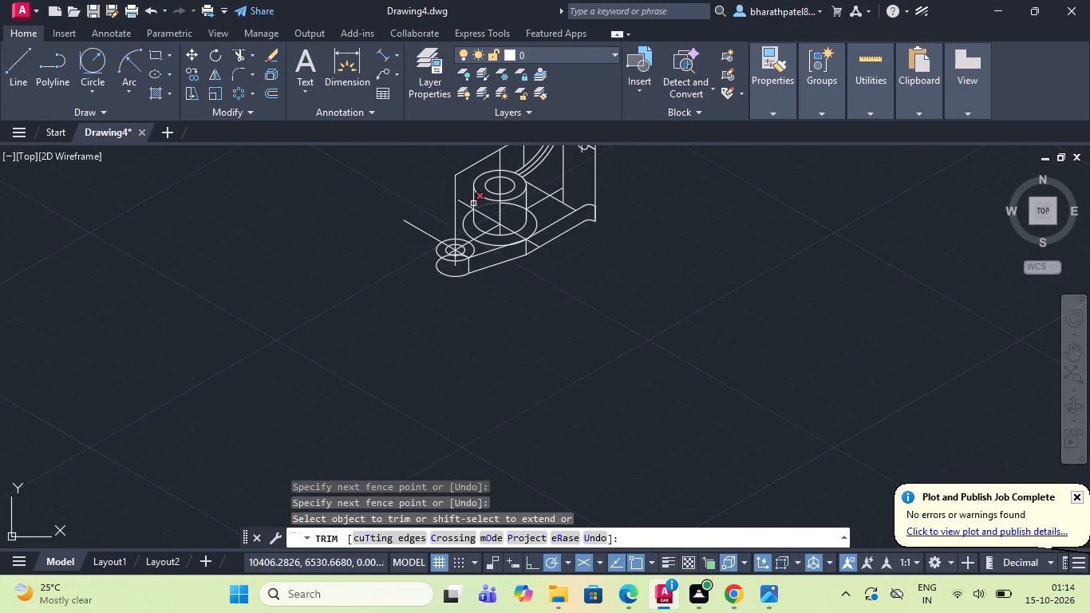
scroll(472, 202, "up", 2)
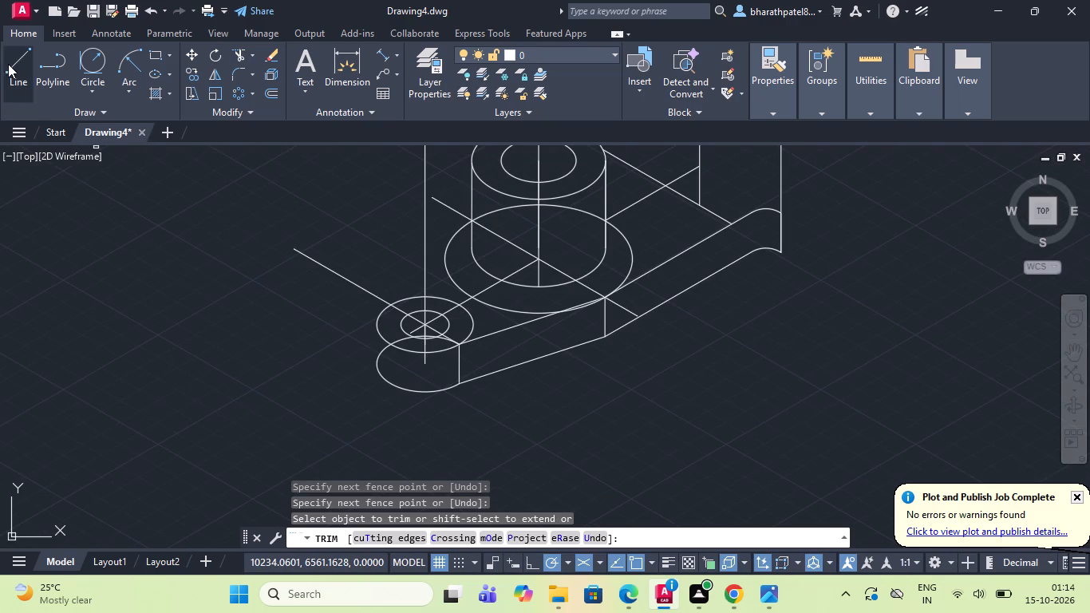
left_click(8, 64)
scroll(417, 315, "up", 4)
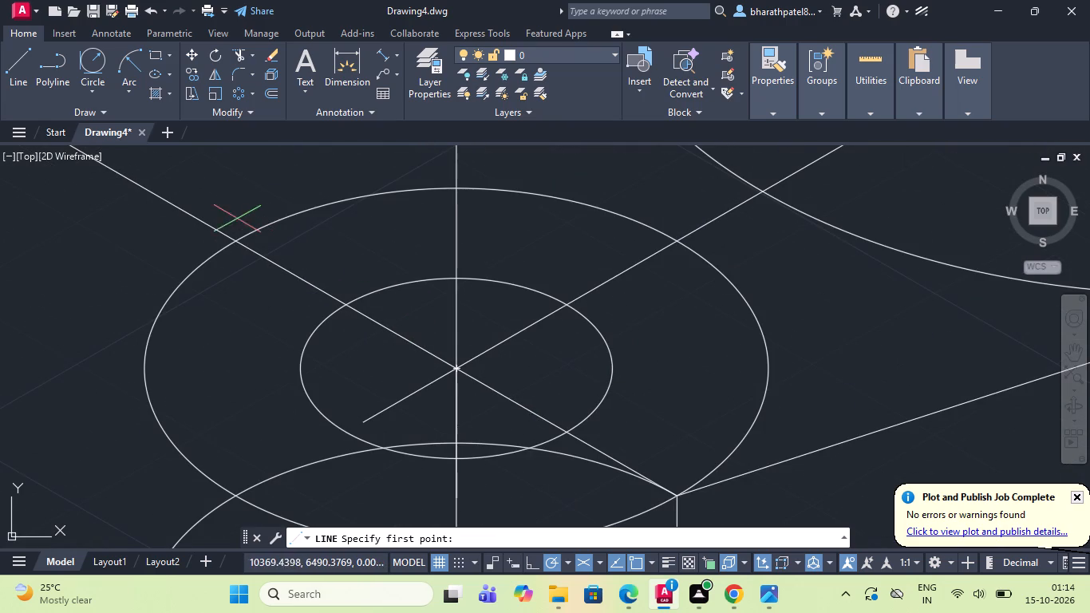
left_click(234, 241)
scroll(234, 241, "down", 5)
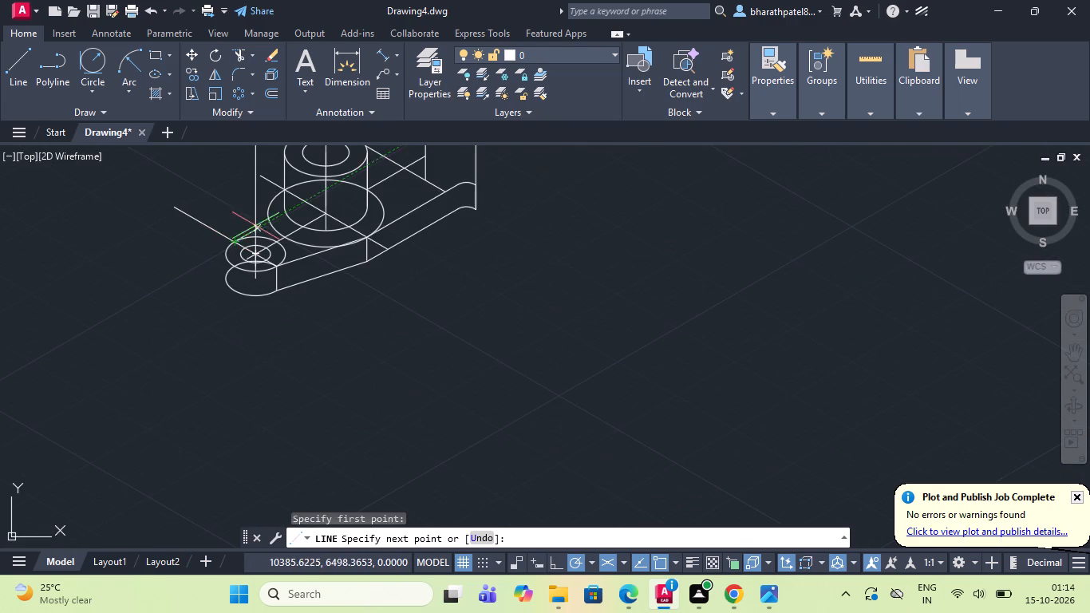
scroll(271, 203, "up", 4)
scroll(271, 201, "down", 3)
scroll(278, 170, "up", 4)
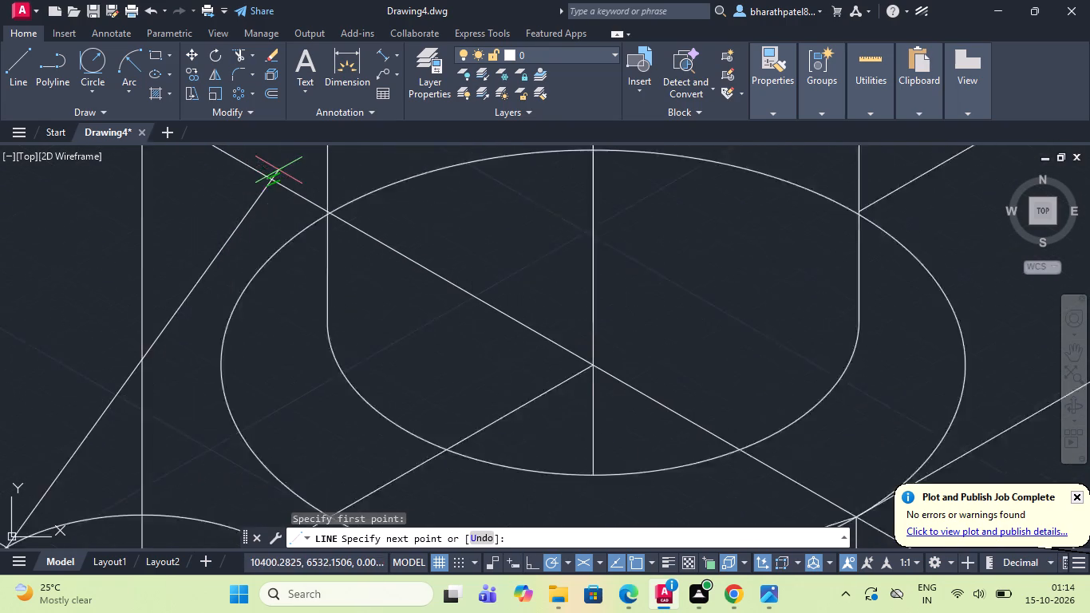
scroll(349, 233, "up", 3)
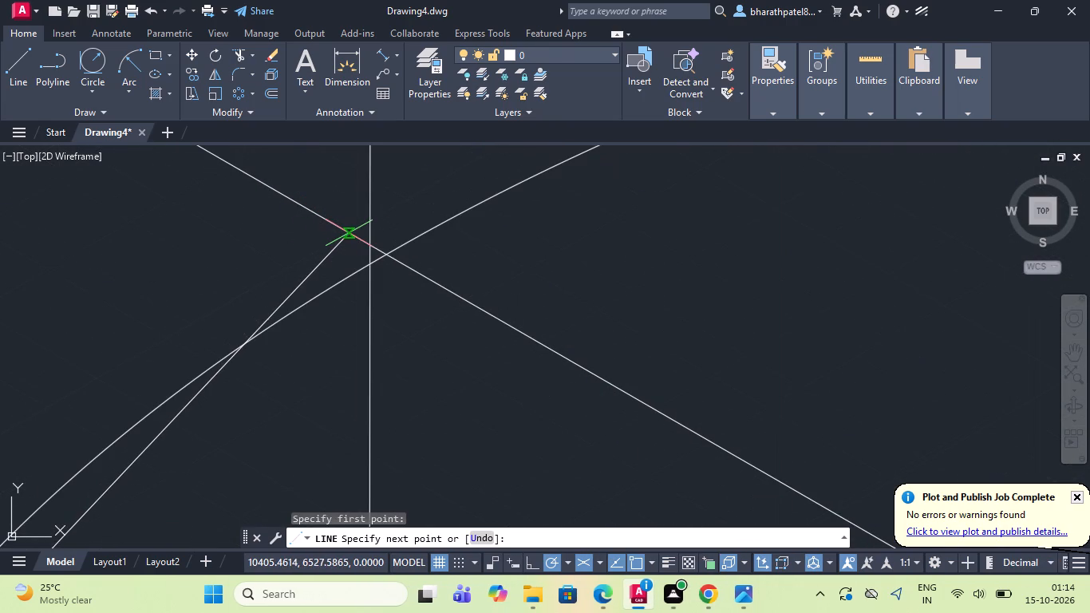
scroll(338, 242, "down", 6)
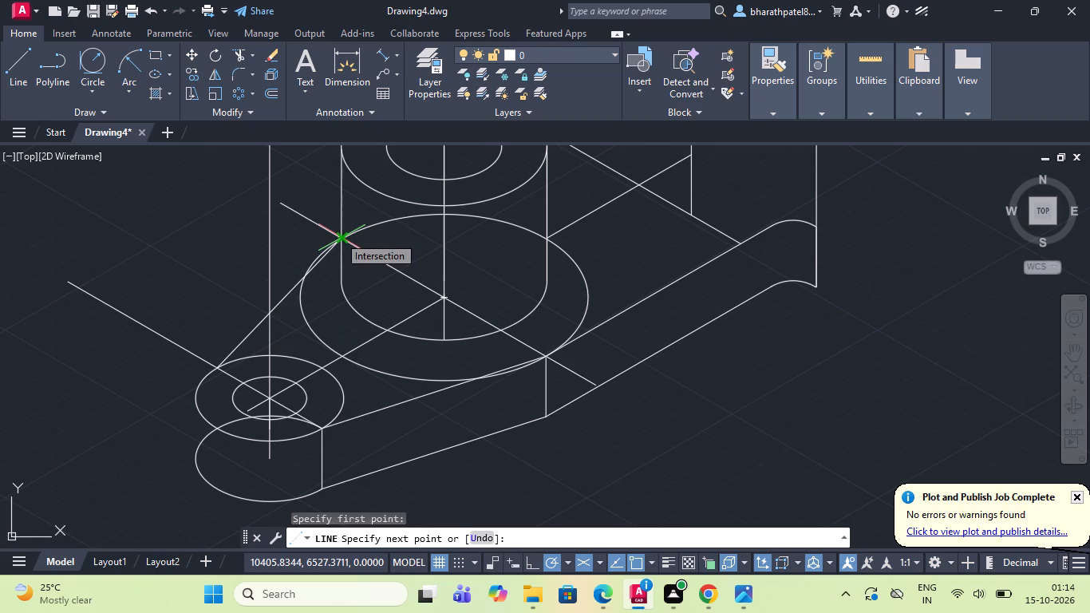
scroll(338, 235, "up", 7)
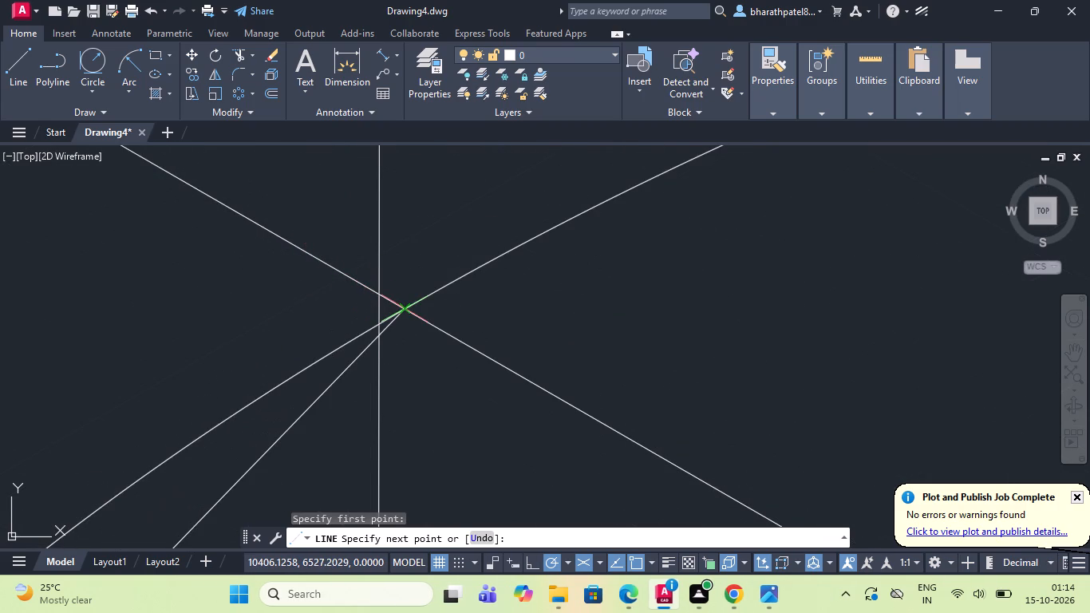
left_click(405, 310)
scroll(405, 303, "down", 8)
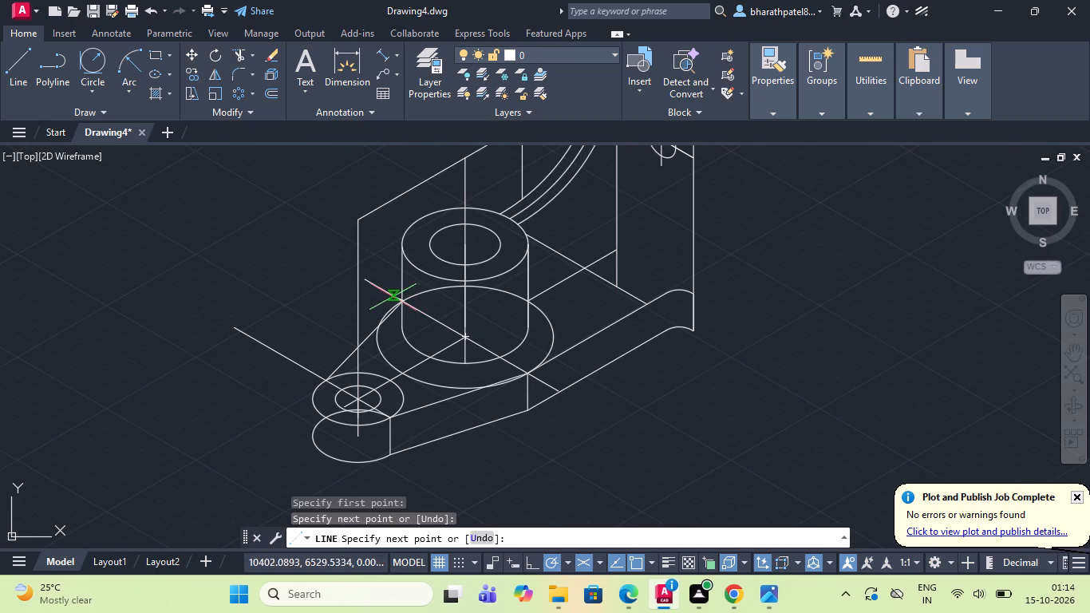
key("Escape")
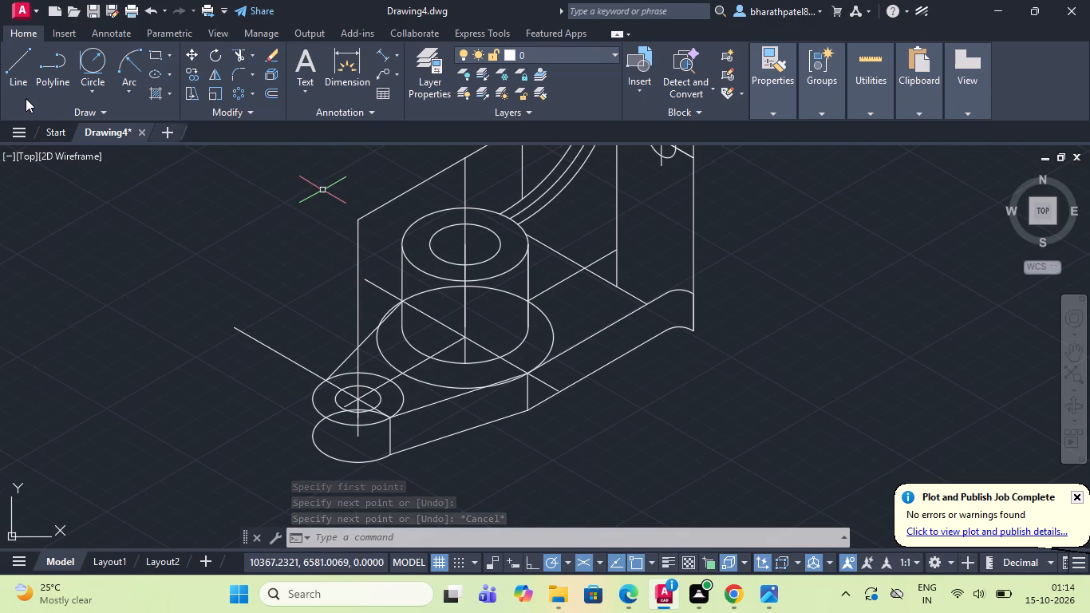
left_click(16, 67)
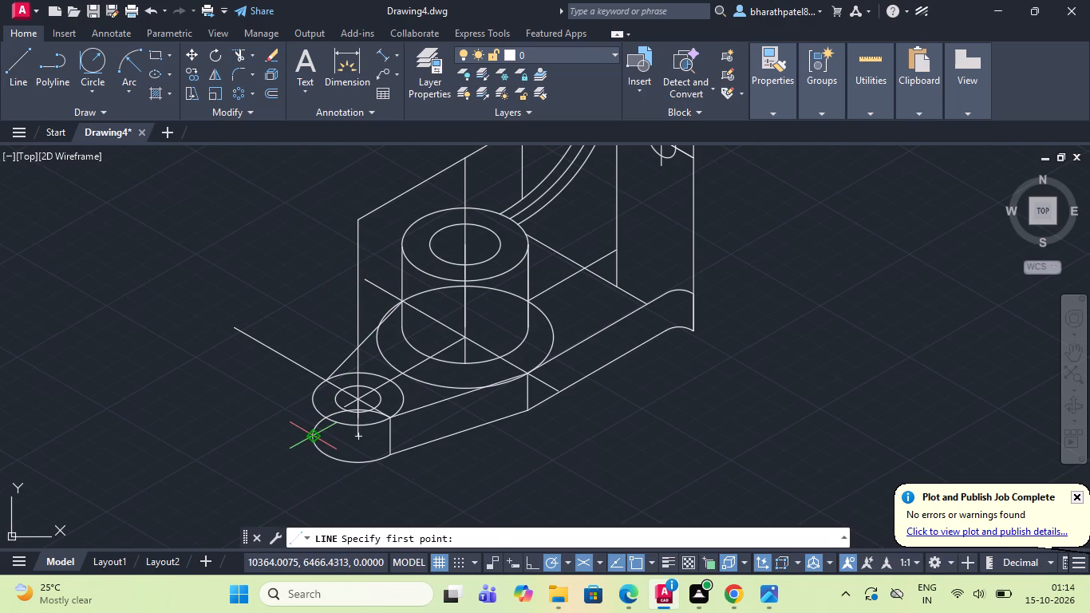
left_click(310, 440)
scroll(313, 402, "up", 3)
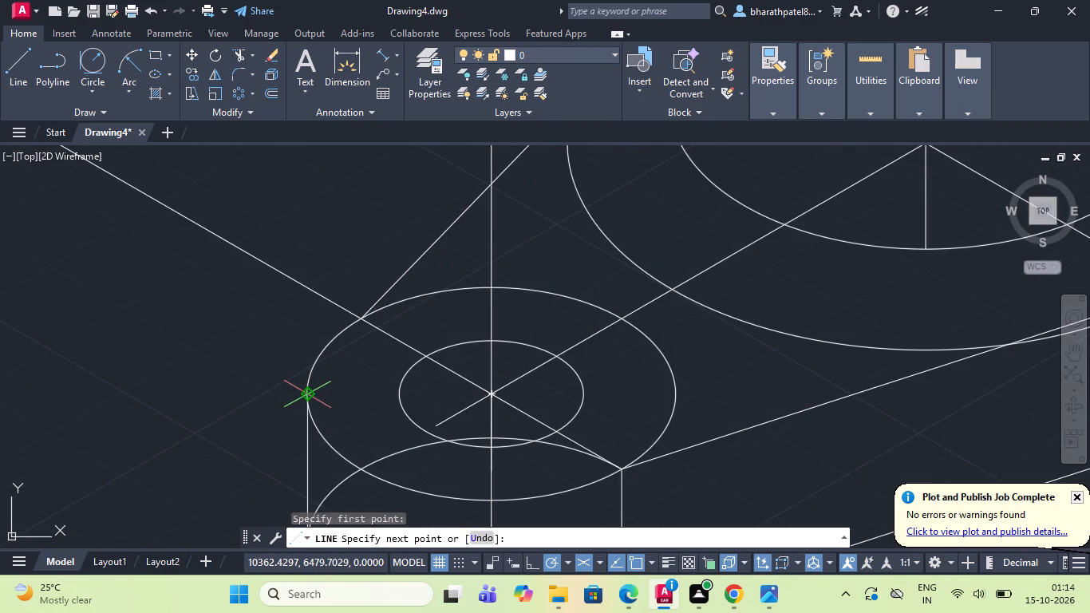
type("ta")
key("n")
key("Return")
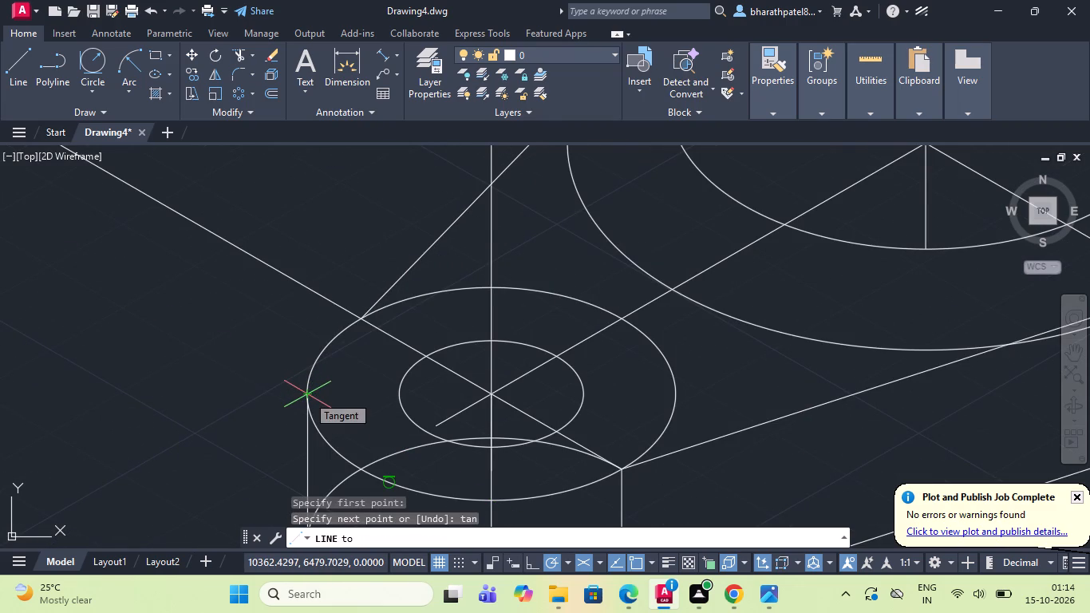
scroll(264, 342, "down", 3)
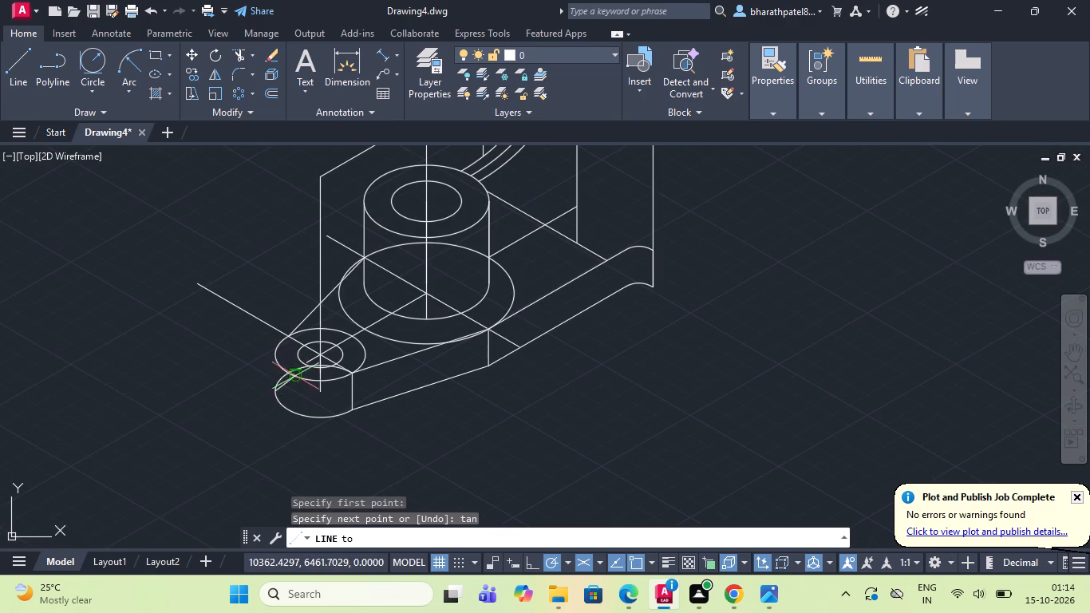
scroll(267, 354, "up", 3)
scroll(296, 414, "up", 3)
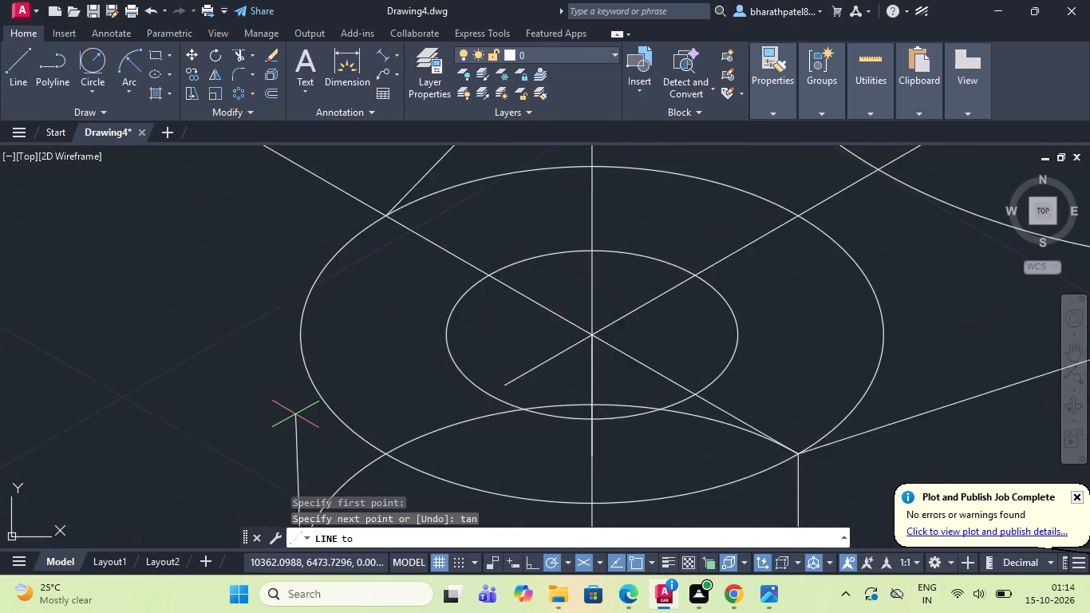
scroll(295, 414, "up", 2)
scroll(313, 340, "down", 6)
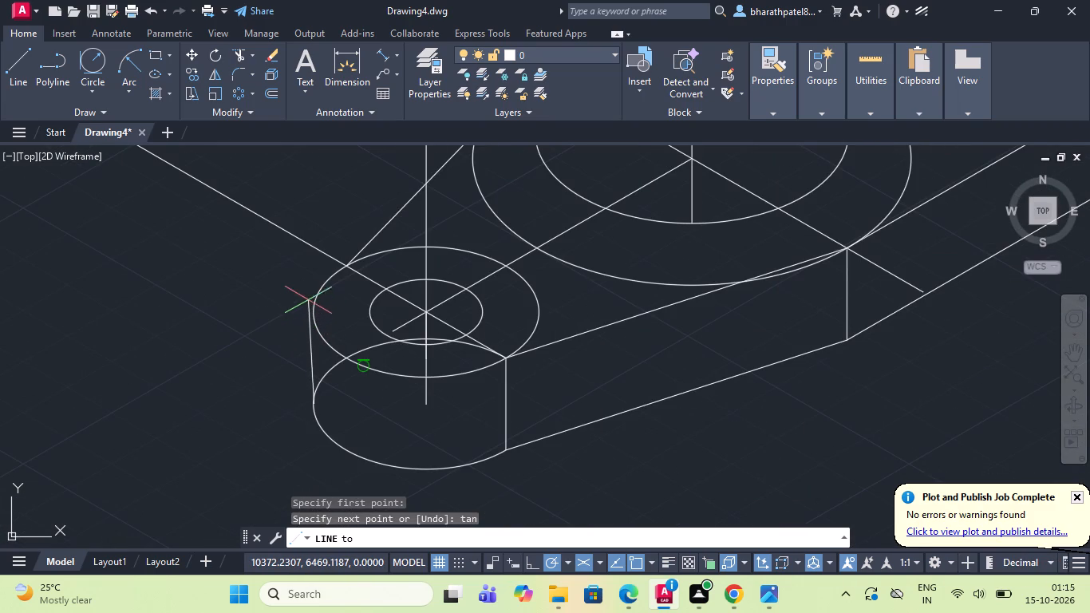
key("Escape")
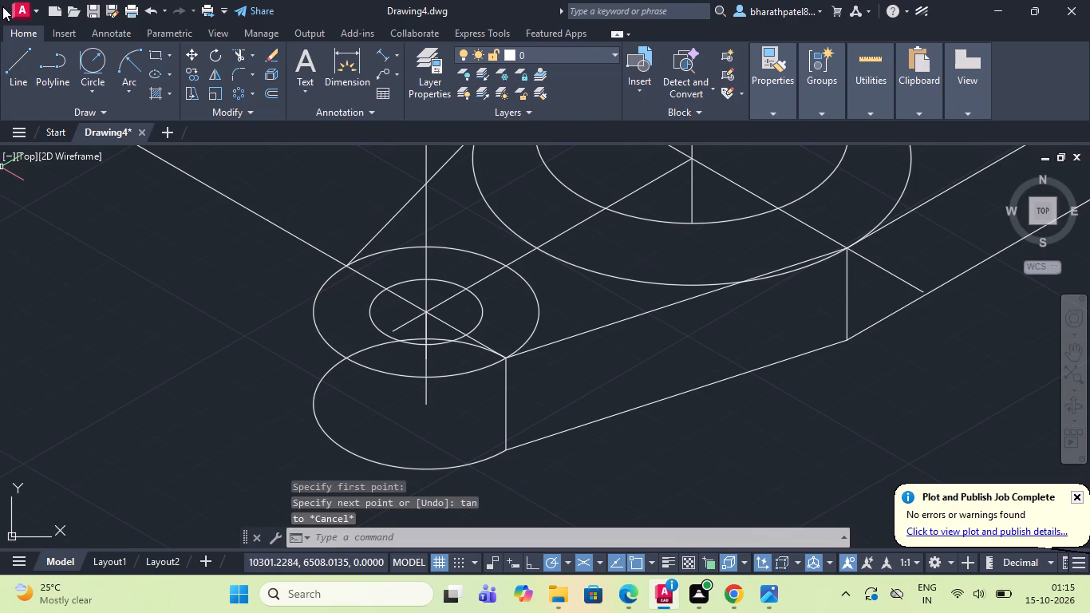
Draw a vertical line joining the outer side quadrants of the small end's lower arc and upper outer isocircle.
left_click(10, 75)
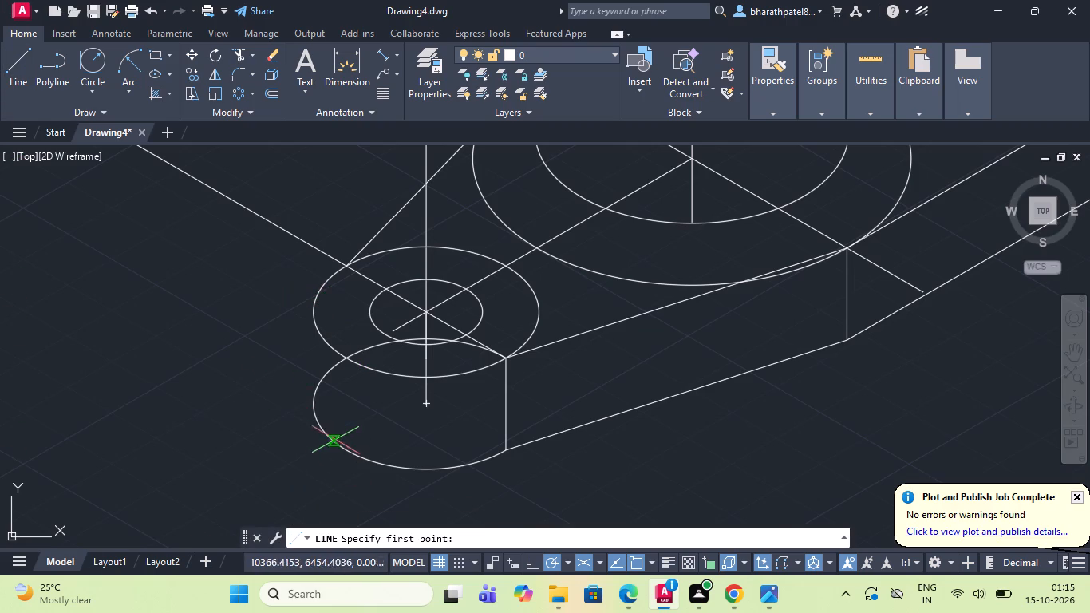
left_click(310, 404)
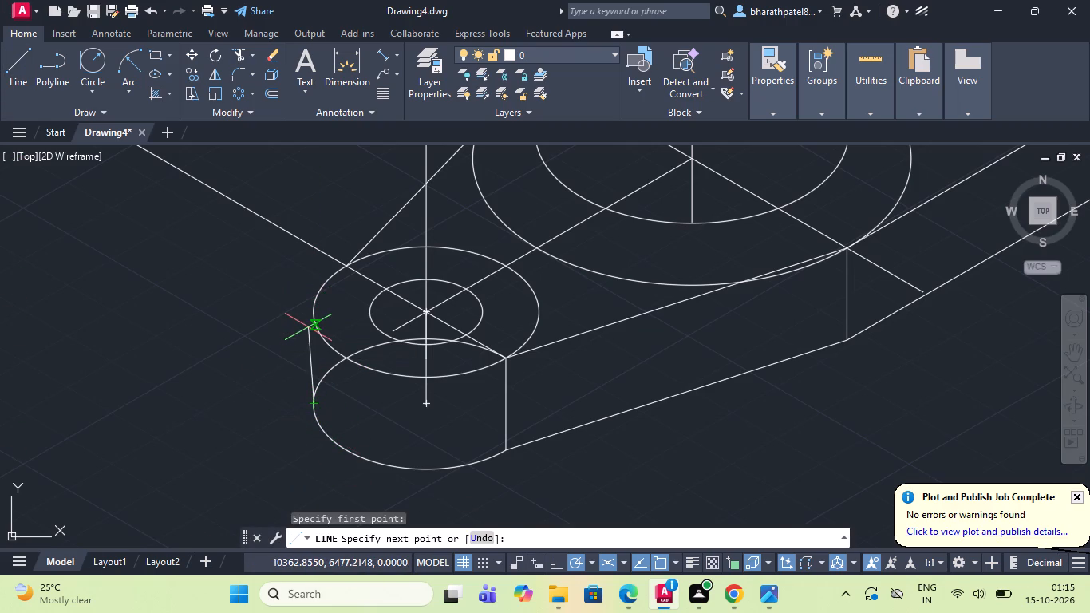
scroll(308, 327, "up", 2)
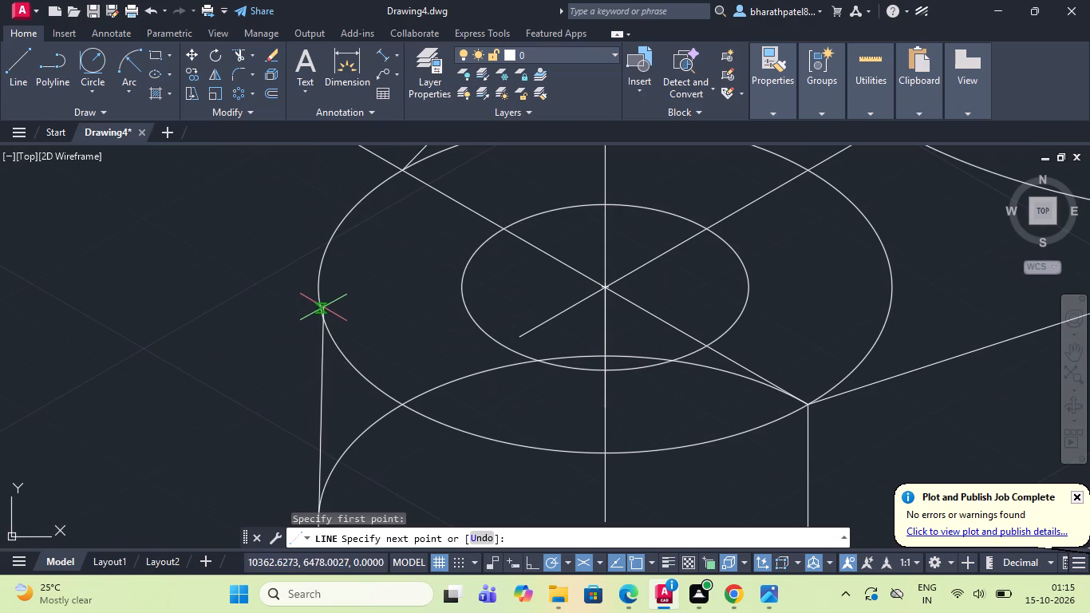
left_click(317, 290)
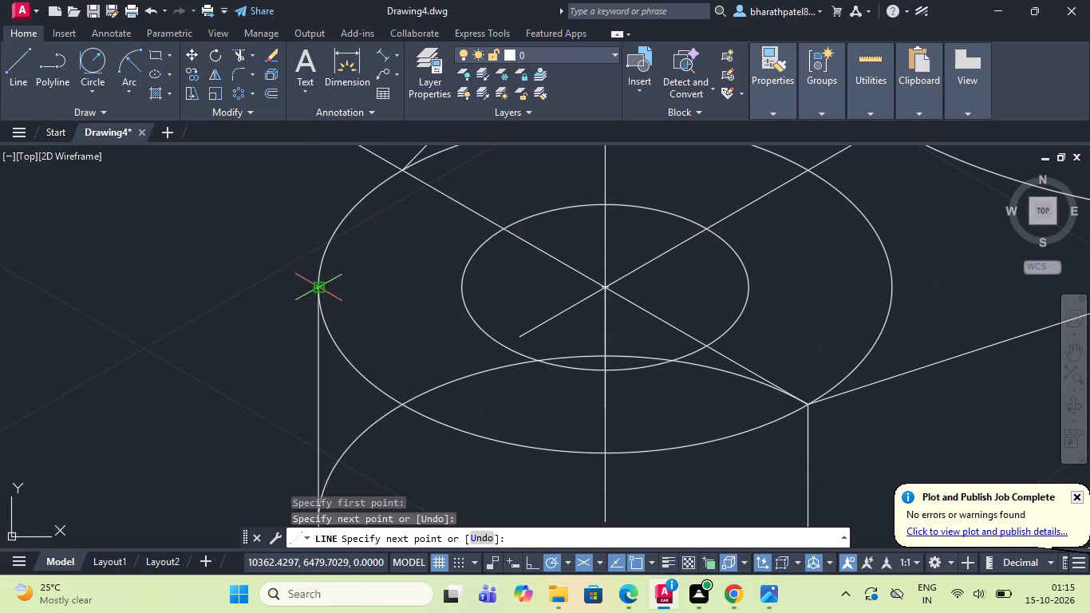
key("Escape")
Trim the hidden part of the lower copied isocircle running behind the small end's front face.
scroll(276, 310, "down", 2)
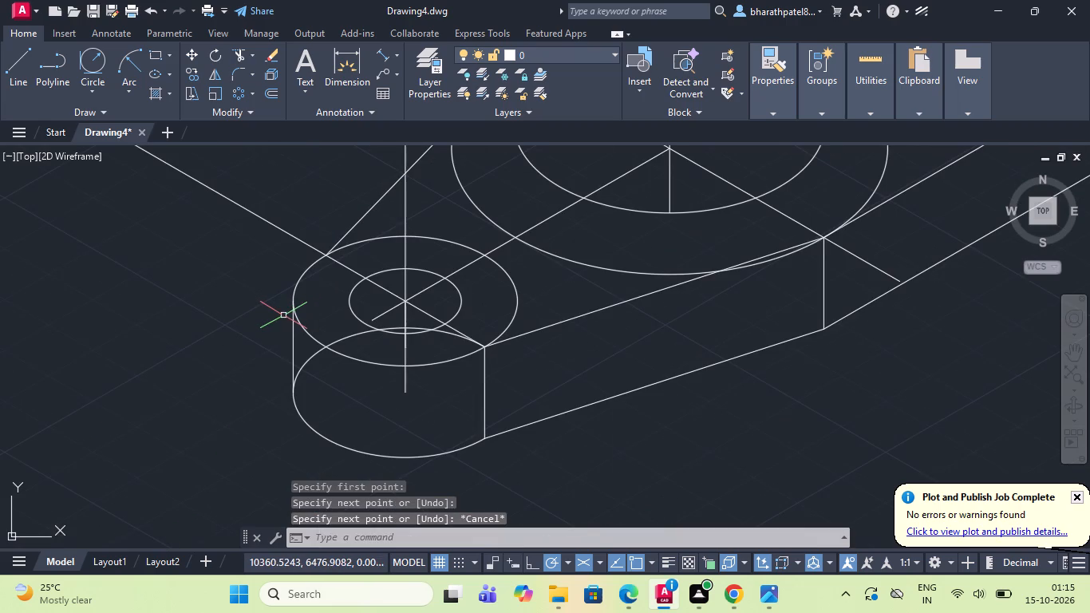
left_click(235, 48)
left_click(313, 354)
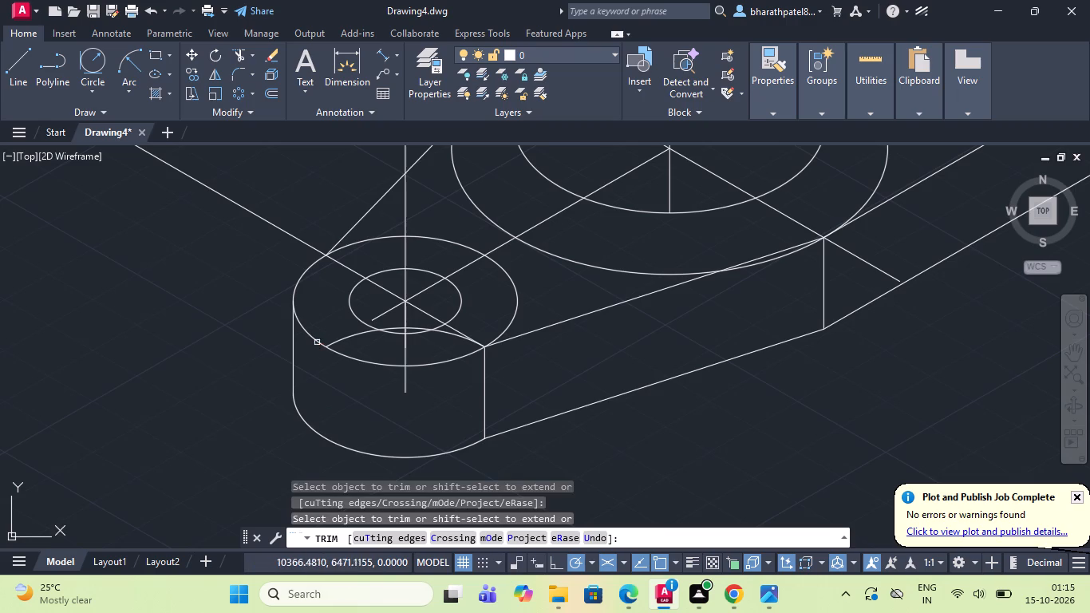
left_click(334, 342)
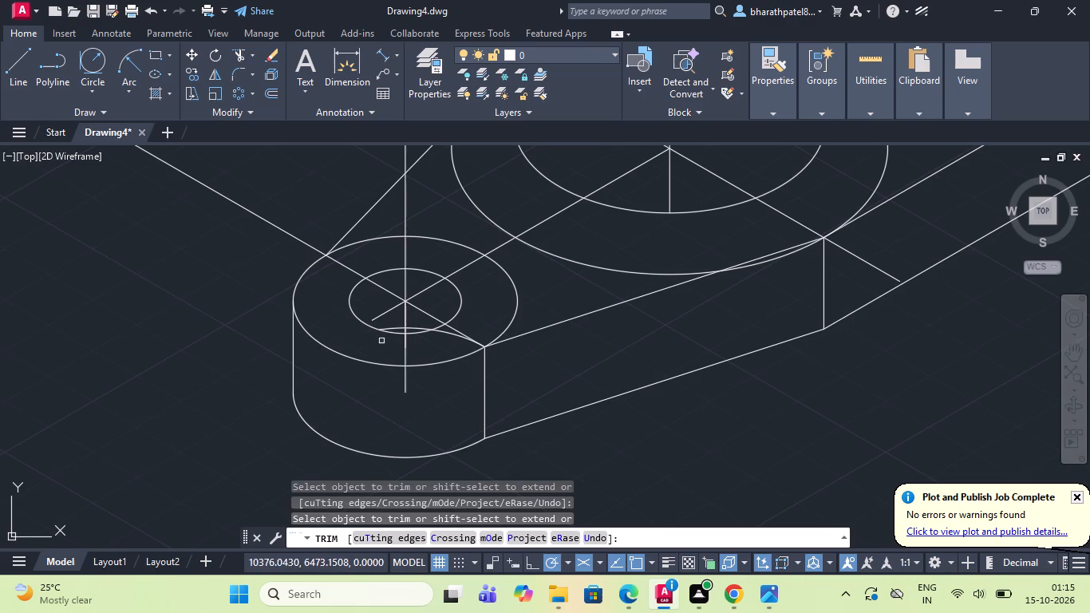
left_click(453, 334)
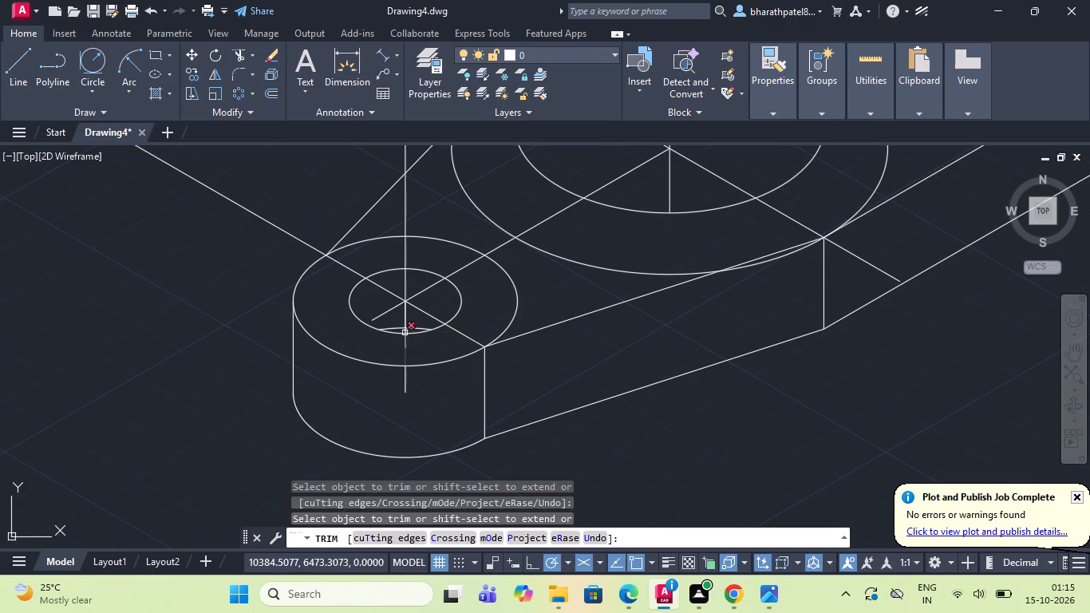
left_click(409, 327)
left_click(396, 326)
scroll(396, 326, "down", 3)
key("Escape")
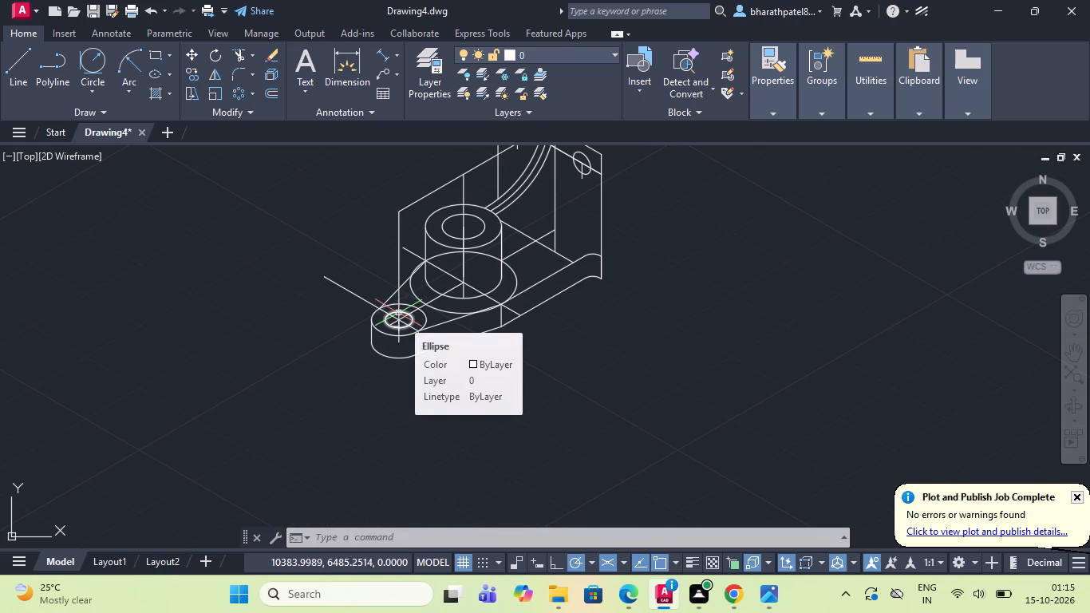
Trim the leftover arc inside the small hole and the vertical construction line extending below that hole.
left_click(242, 52)
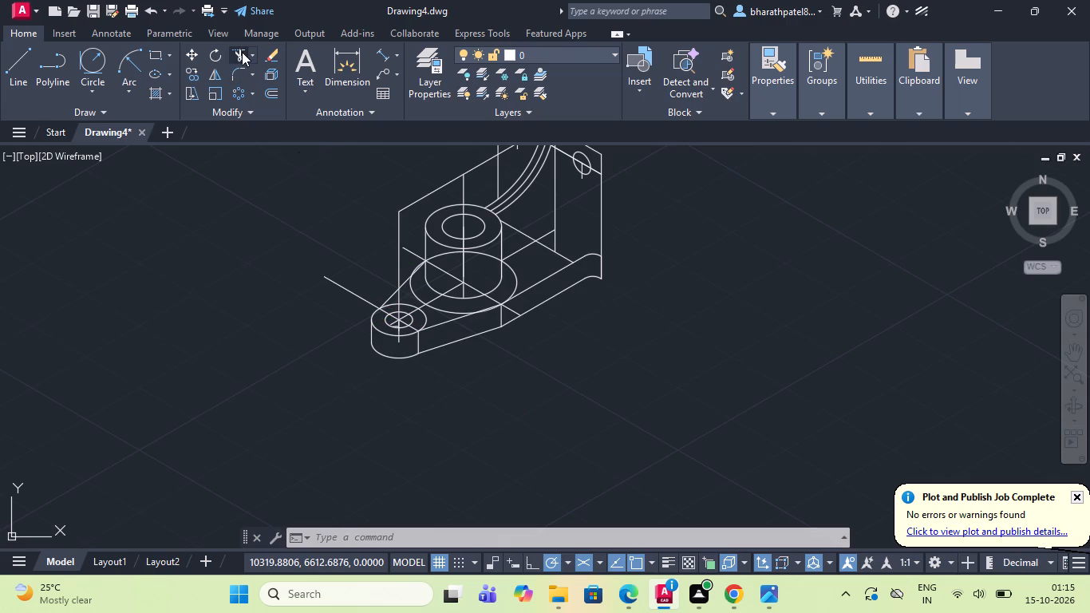
scroll(419, 350, "up", 3)
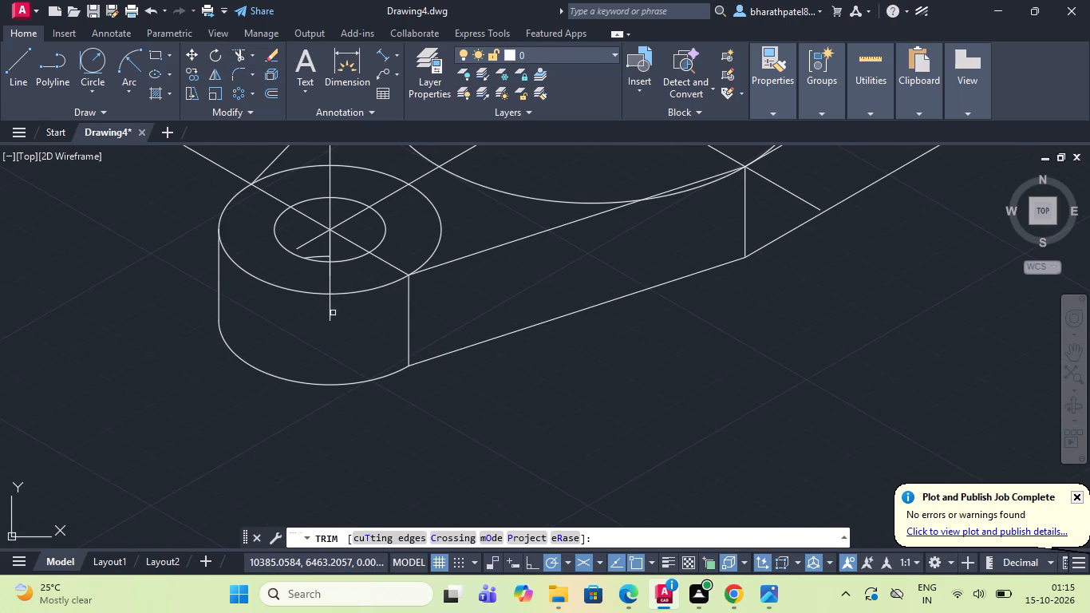
left_click(329, 314)
left_click(330, 281)
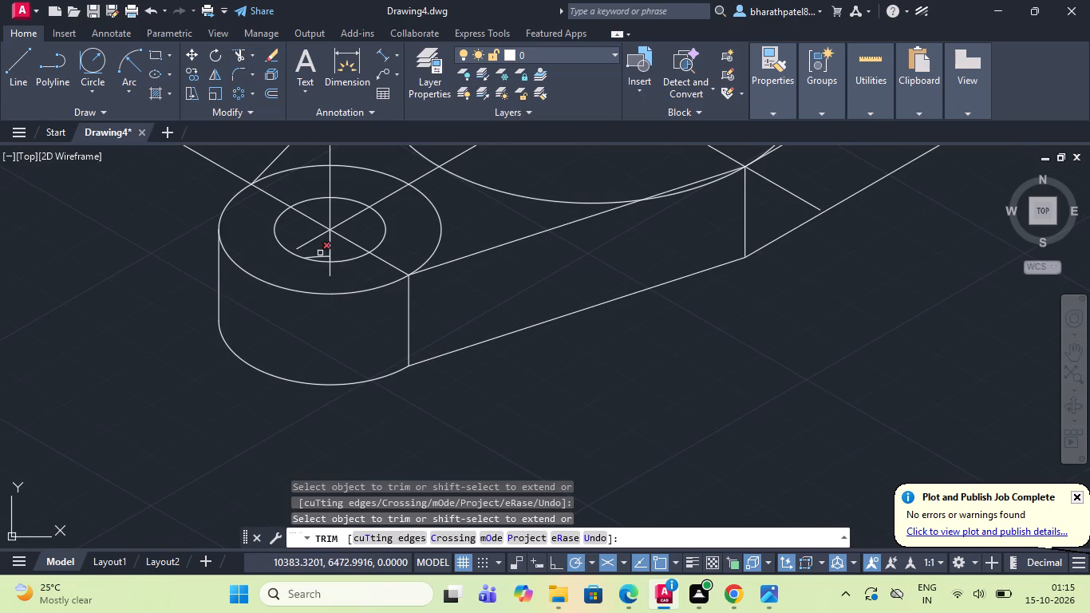
left_click(320, 256)
left_click(330, 275)
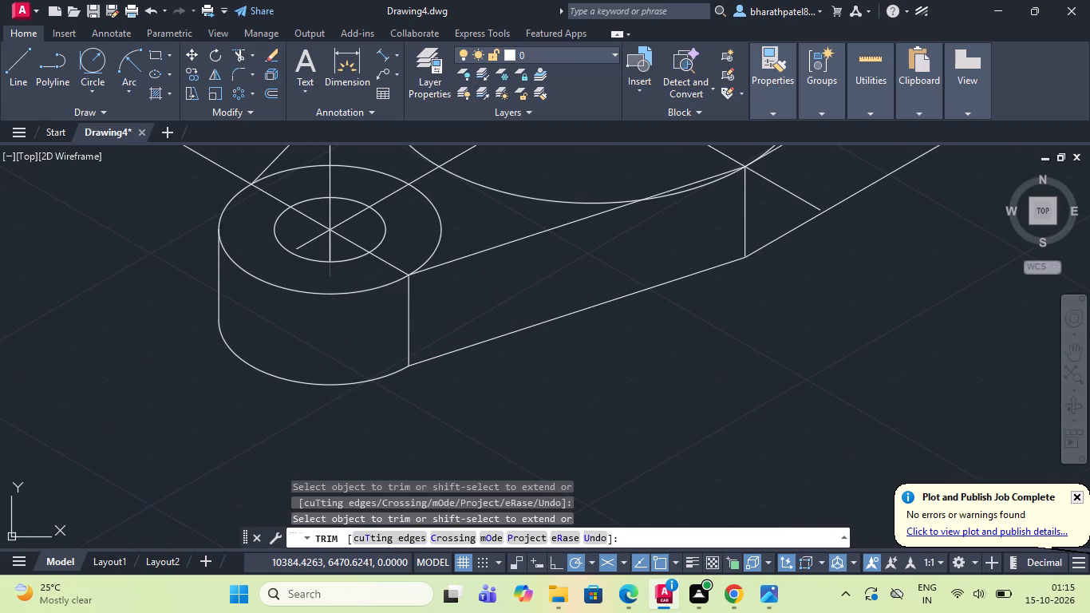
Trim the cross-axis overhang extending beyond the rear of the small outer isocircle.
scroll(330, 280, "down", 1)
left_click(244, 196)
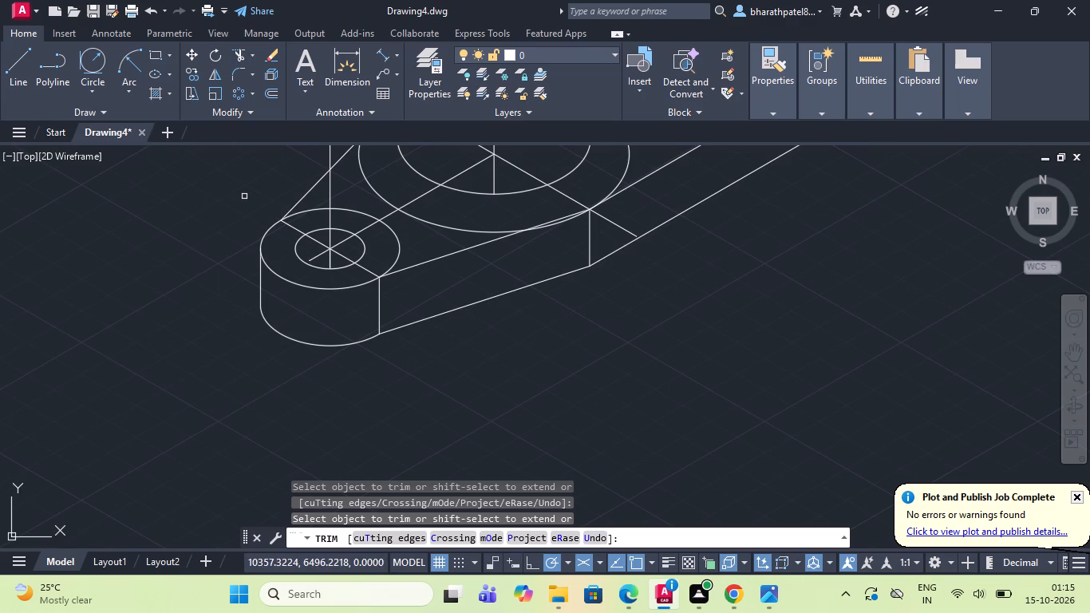
Trim the large isocircle's front arc between the front corner and the centreline towards the small end.
scroll(346, 357, "down", 3)
scroll(353, 300, "up", 2)
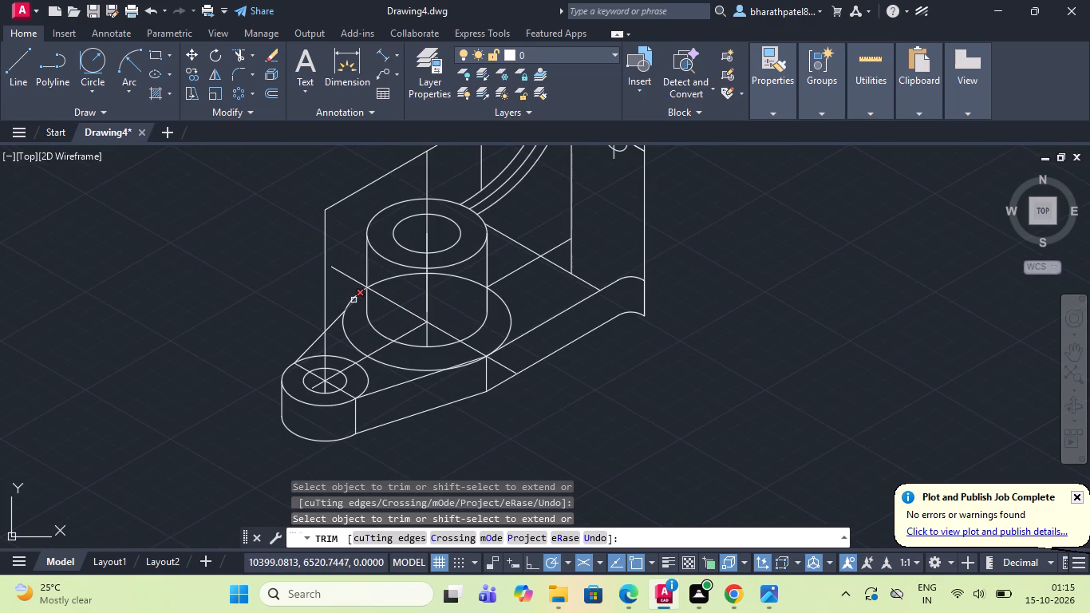
scroll(472, 375, "up", 4)
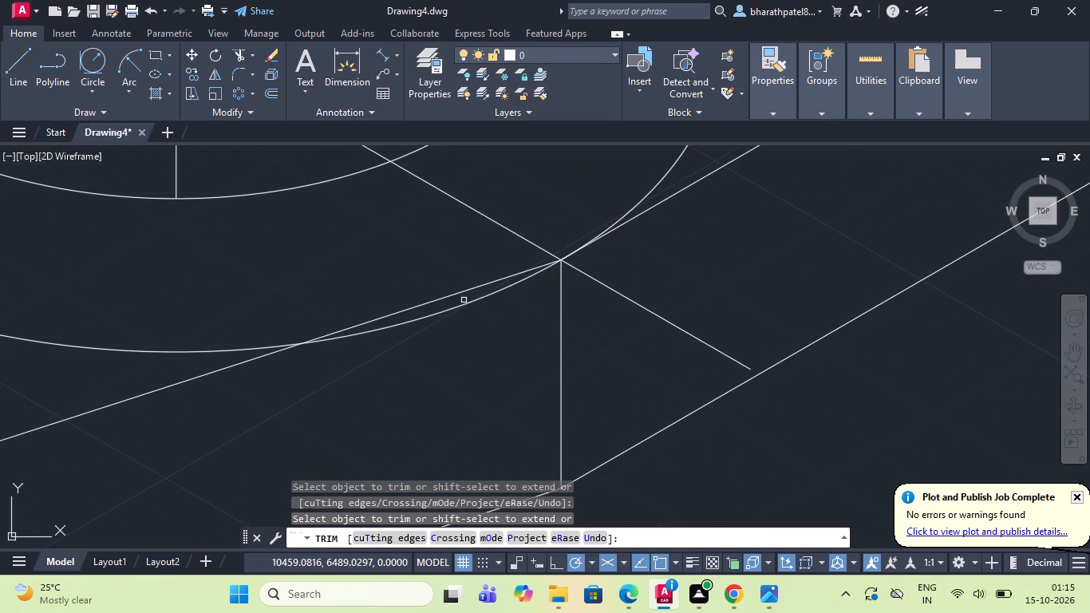
left_click(462, 306)
scroll(462, 306, "down", 5)
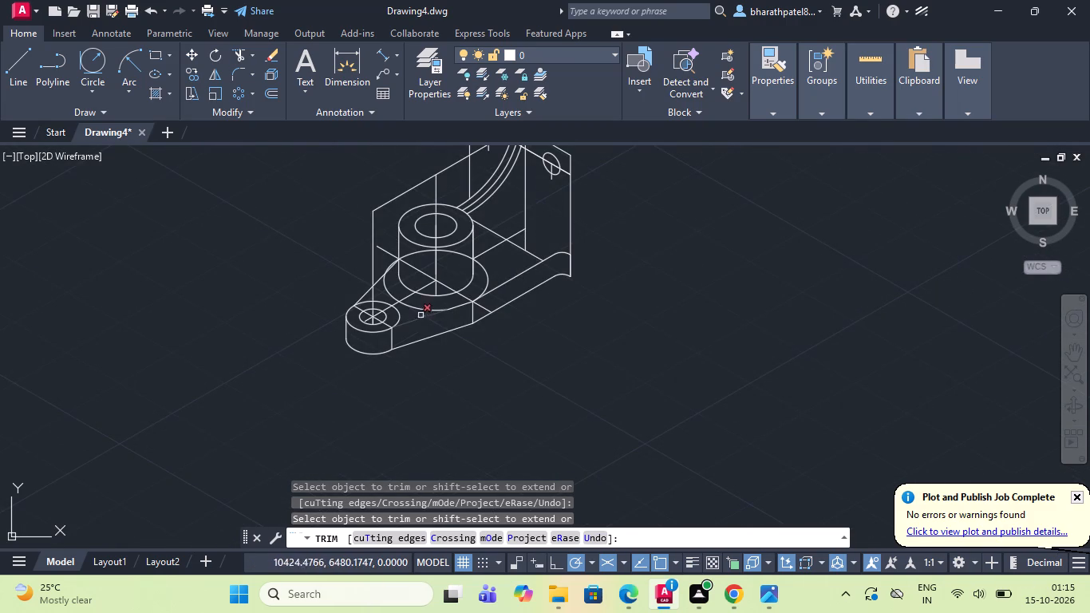
left_click(421, 310)
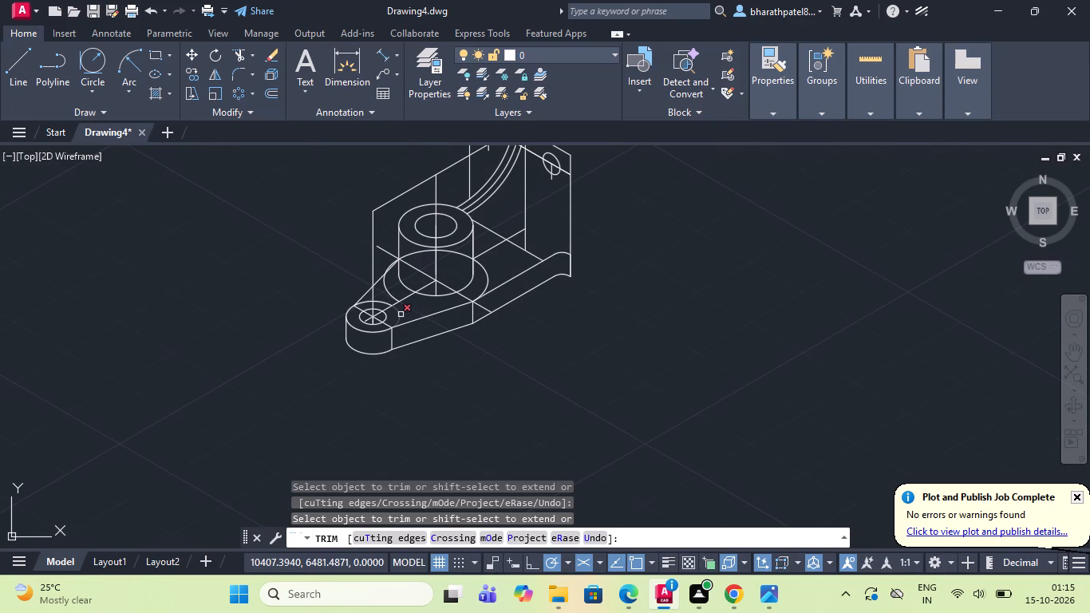
Trim the small outer isocircle's inner arc lying between the two sloping edges of the base.
left_click(401, 314)
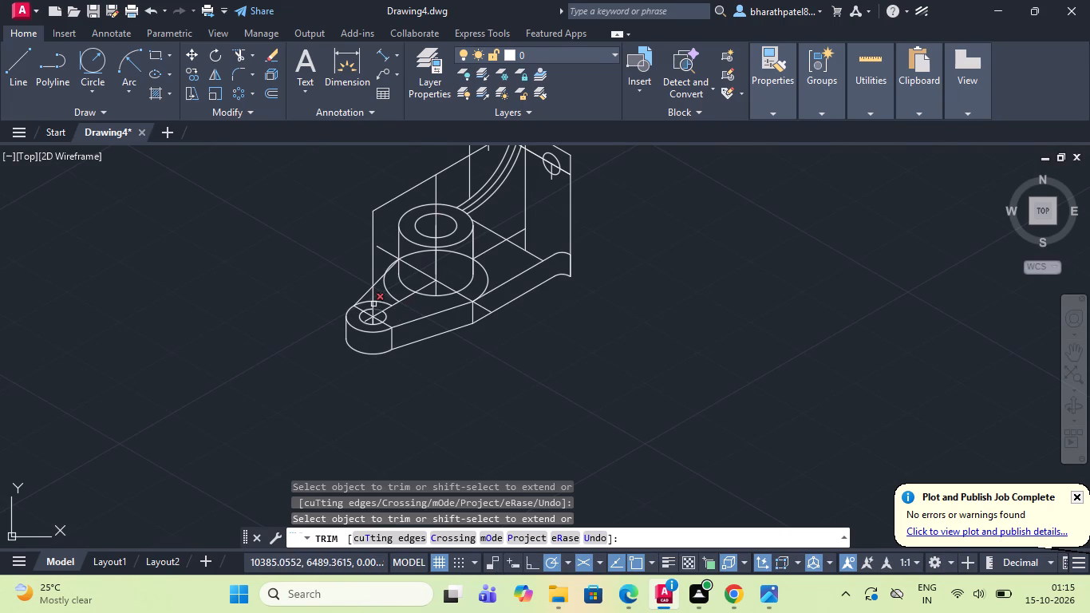
scroll(372, 303, "up", 3)
left_click(386, 290)
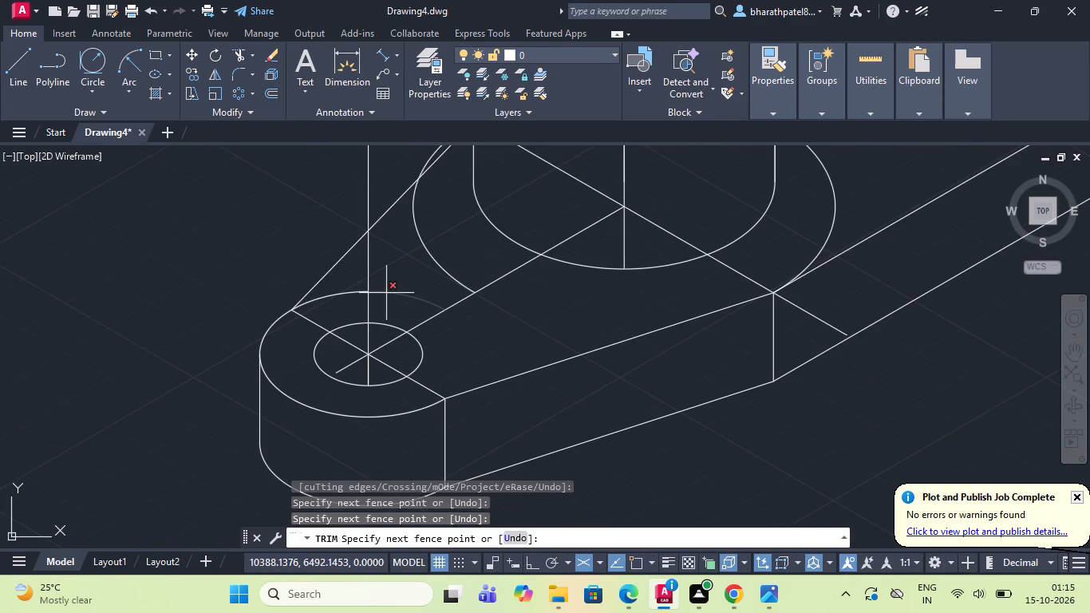
left_click(378, 303)
left_click(336, 295)
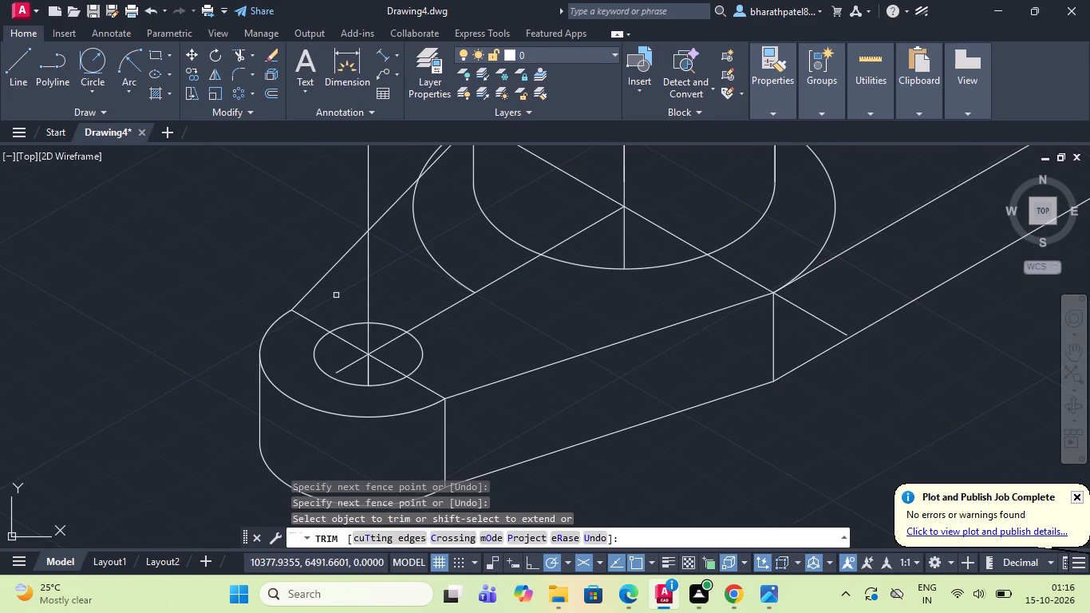
Trim the large isocircle's remaining arcs on both sides of the rear sloping edge.
left_click(449, 254)
left_click(417, 281)
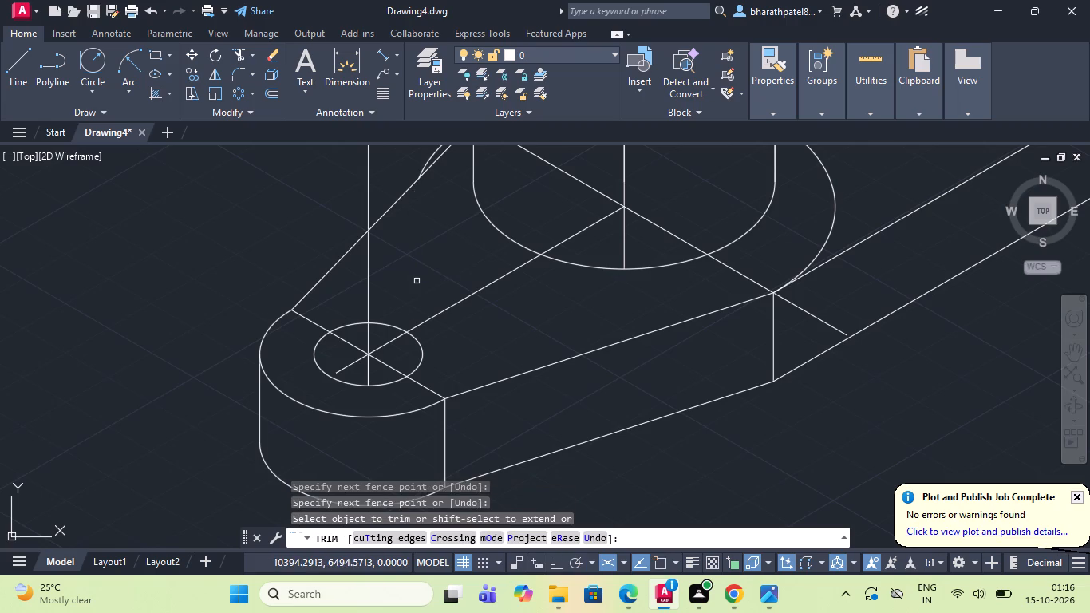
scroll(417, 281, "down", 3)
scroll(421, 243, "up", 7)
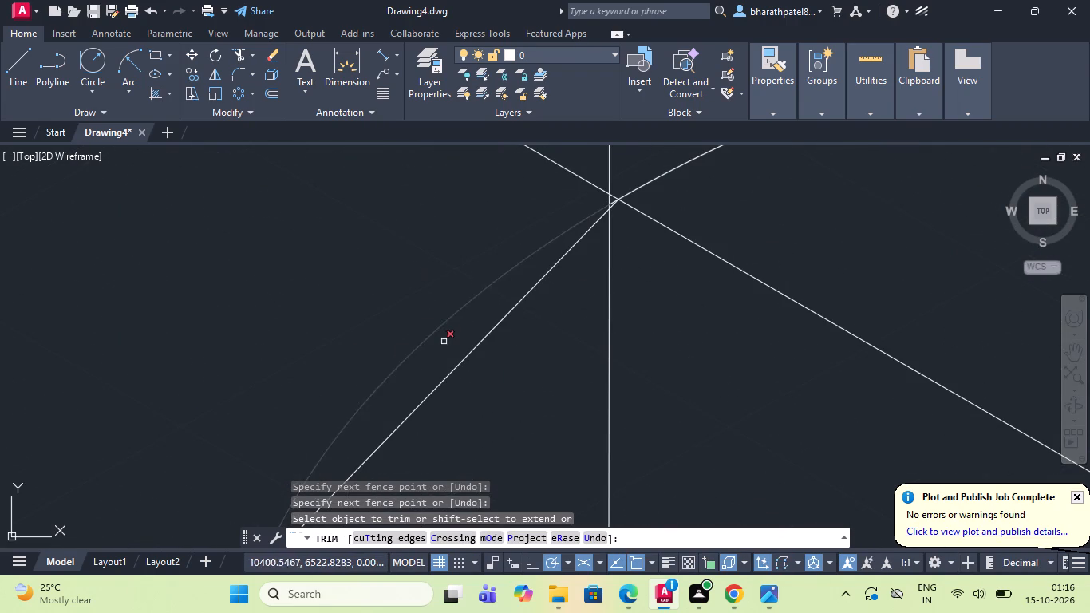
left_click(444, 343)
left_click(406, 284)
scroll(406, 283, "down", 6)
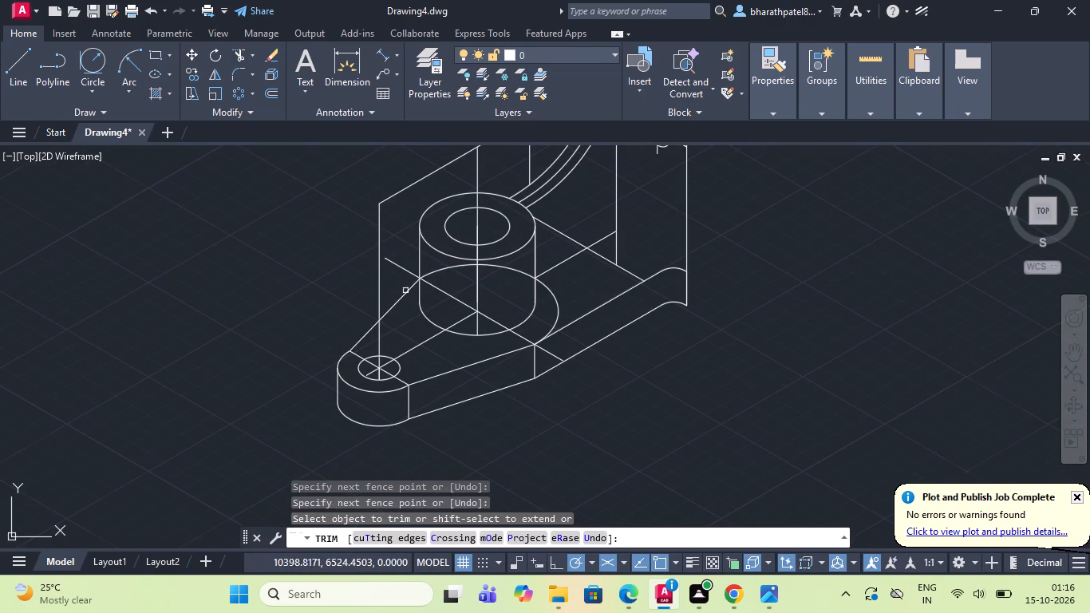
Trim both cross-axis segments between the small hole and the small end's outer edge.
scroll(372, 388, "up", 4)
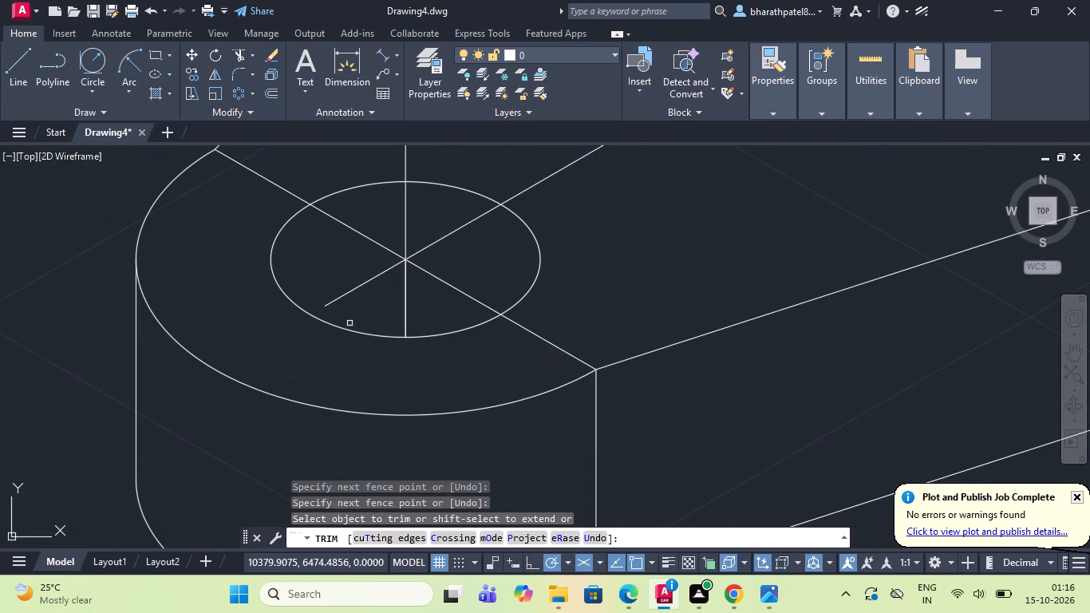
left_click_drag(306, 163, 294, 161)
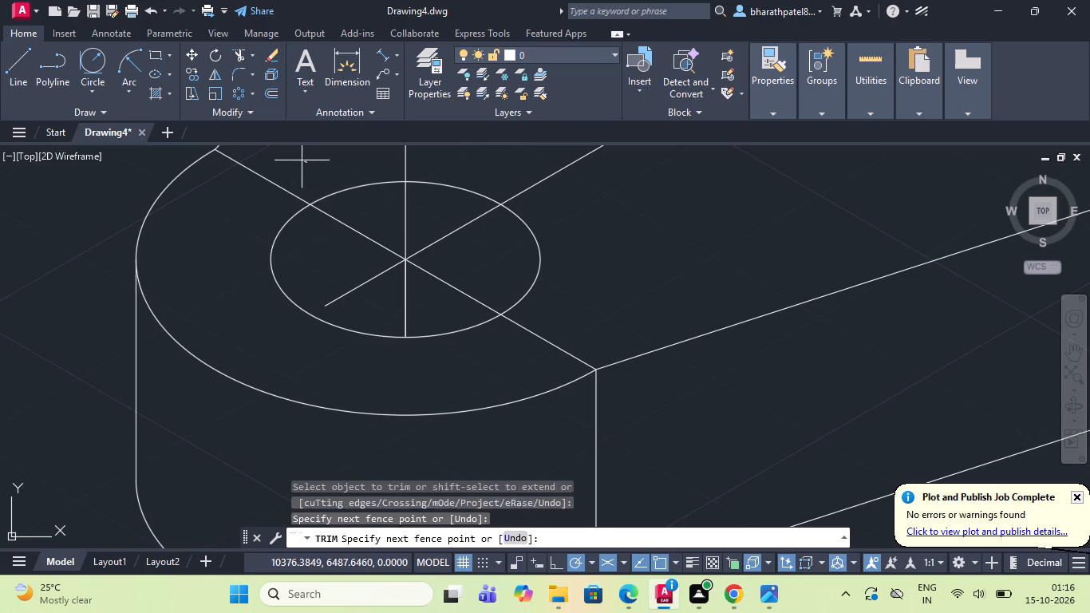
left_click(211, 216)
left_click_drag(590, 300, 574, 319)
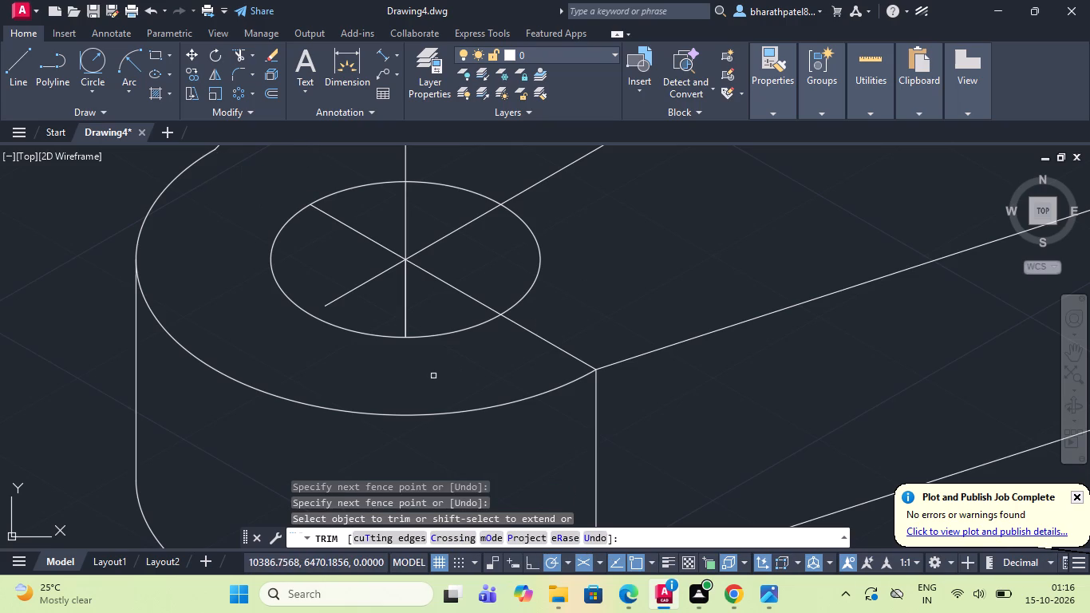
left_click(575, 318)
left_click(520, 356)
Trim away the vertical edges at the base's middle corner and at the small end's front corner.
scroll(520, 356, "down", 3)
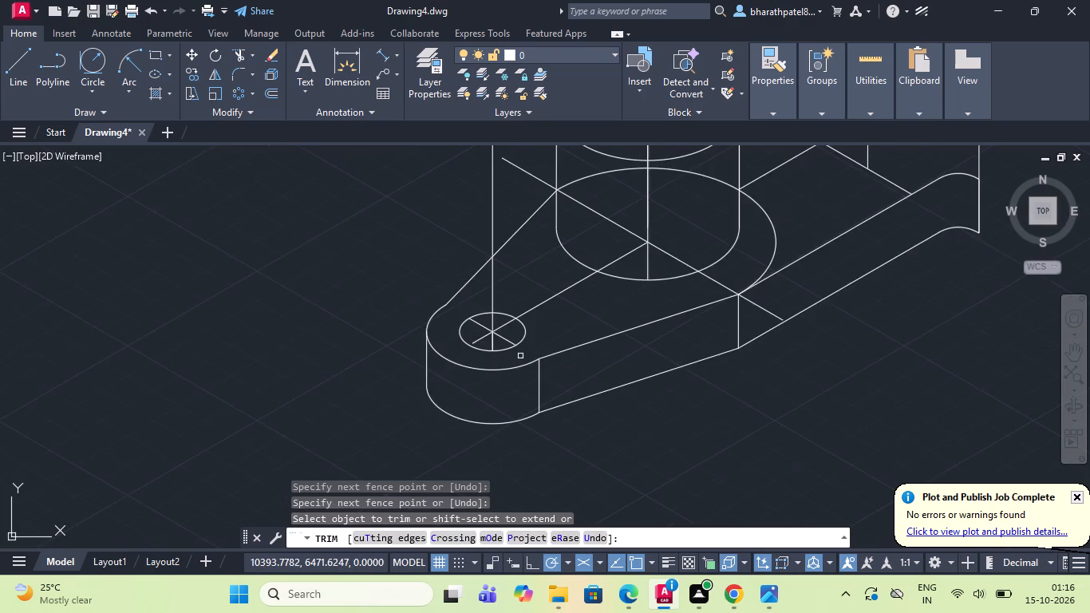
scroll(520, 356, "down", 3)
scroll(563, 326, "up", 3)
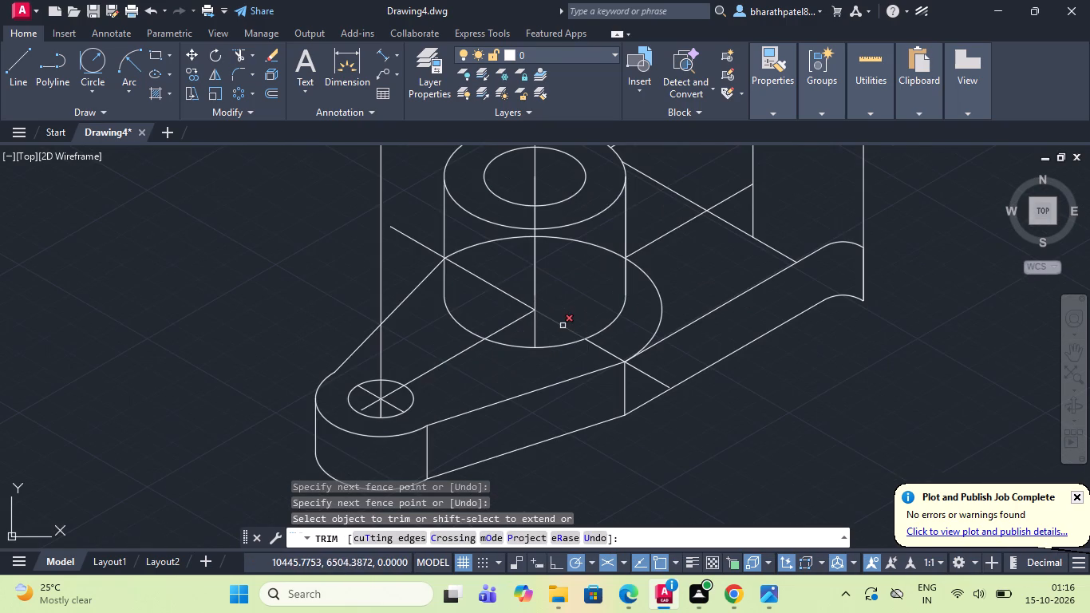
left_click(620, 401)
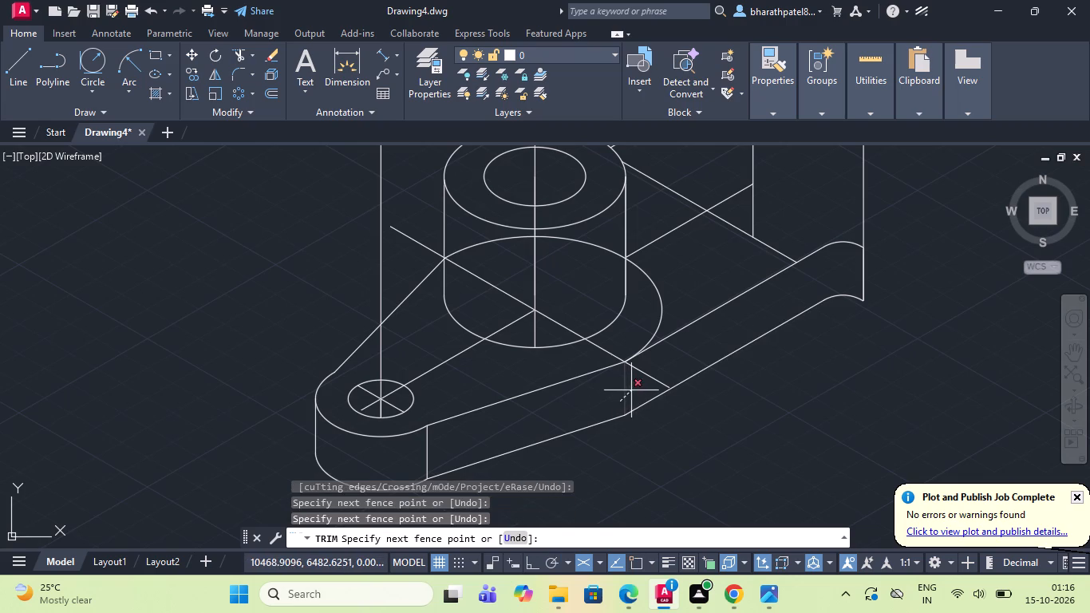
left_click(631, 390)
left_click(389, 456)
left_click(469, 433)
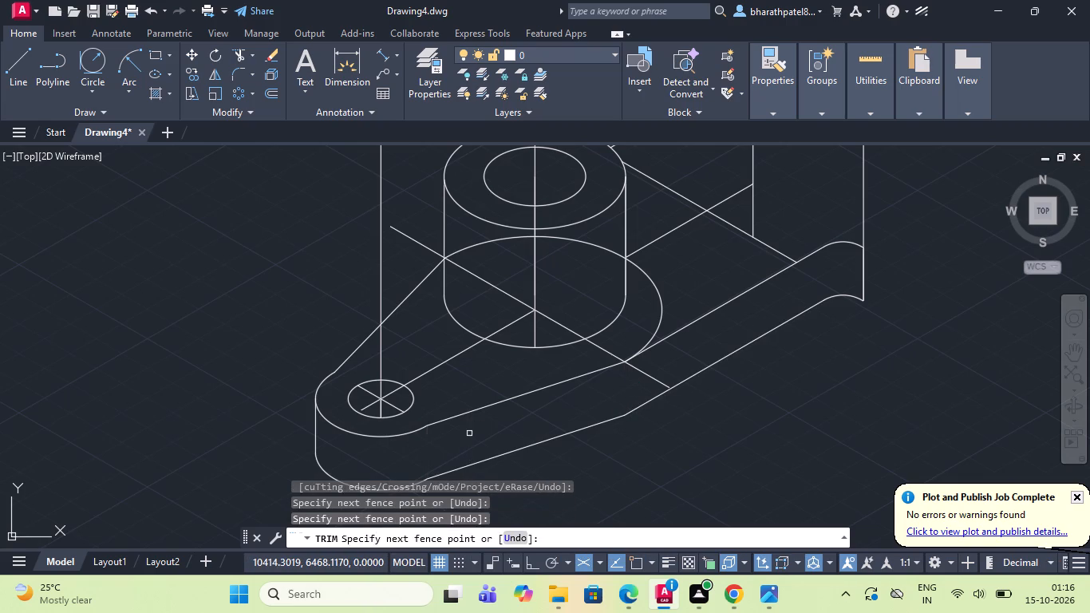
Trim the cross-axis overhang running from the base's middle front corner towards the lower edge.
scroll(469, 433, "down", 3)
scroll(482, 416, "up", 3)
scroll(482, 416, "down", 2)
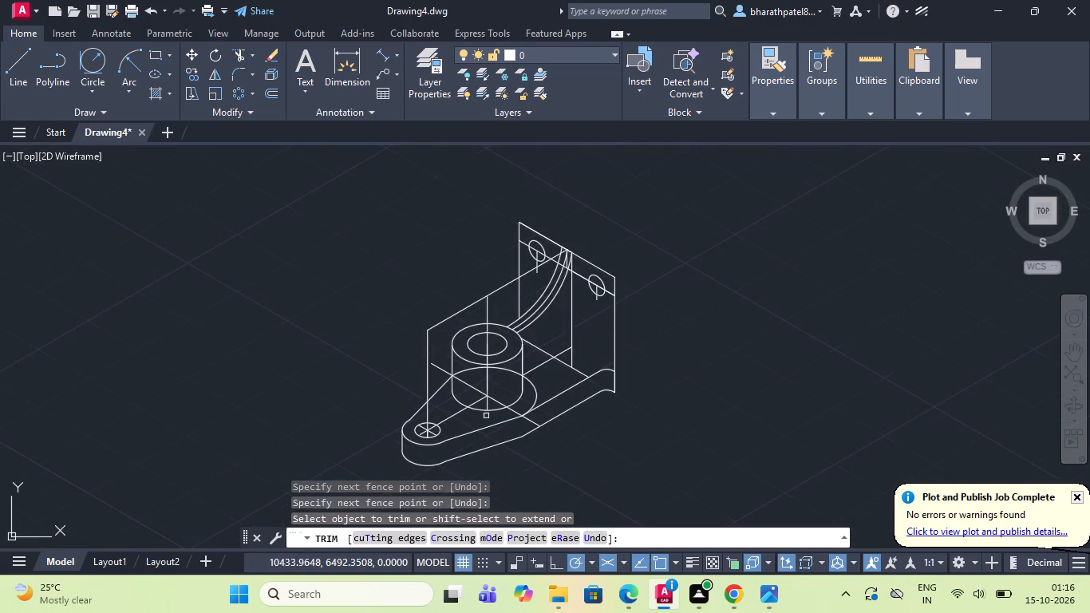
scroll(526, 432, "up", 4)
left_click(578, 354)
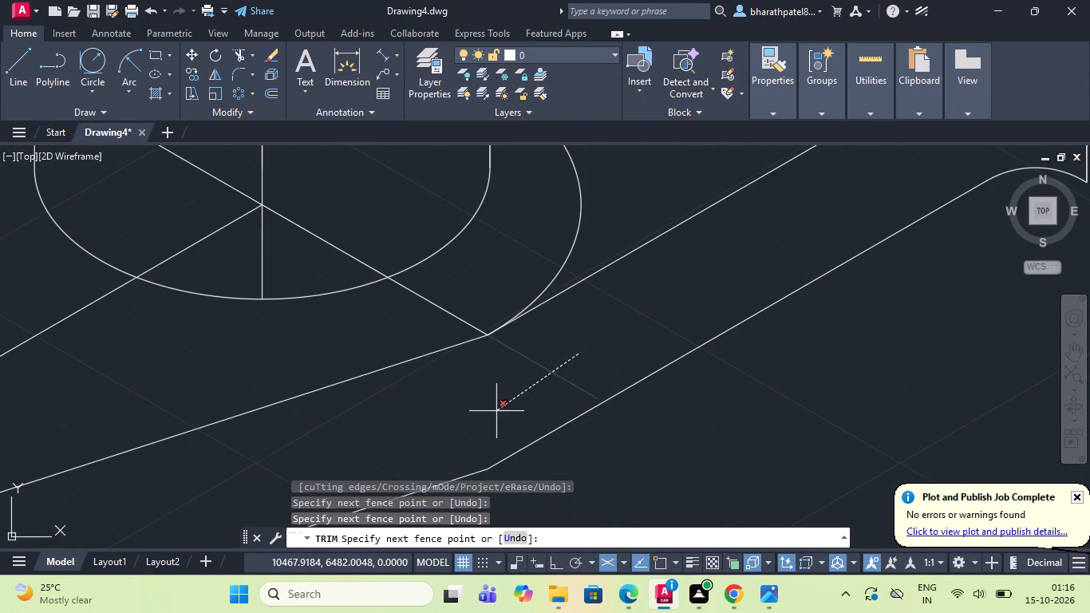
left_click(496, 411)
Trim the large isocircle's arc between the middle front corner and the cylinder's side edge.
scroll(496, 410, "down", 1)
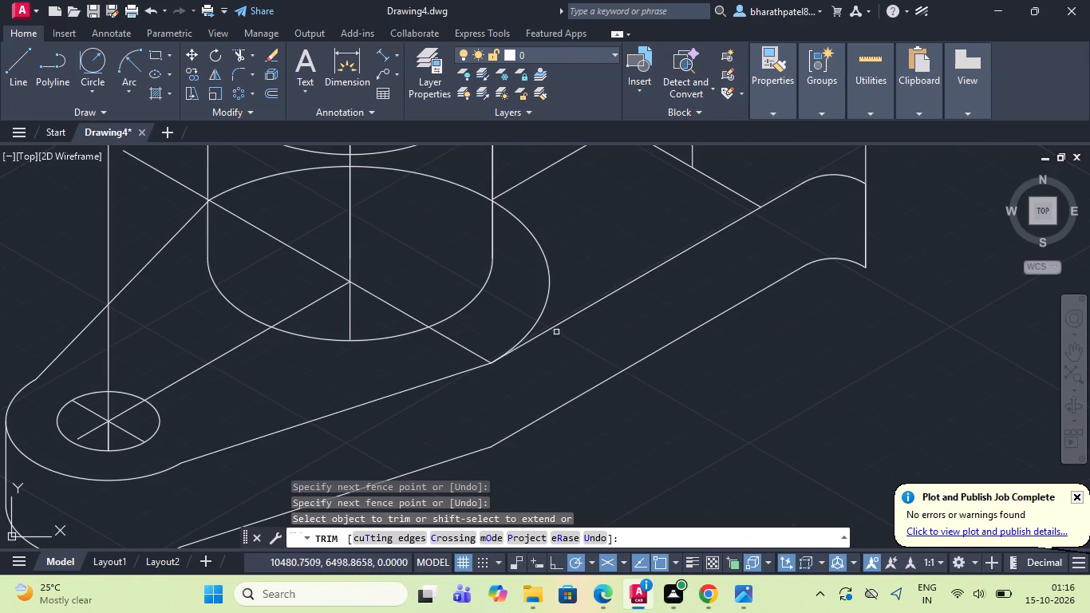
left_click(548, 296)
scroll(548, 296, "down", 2)
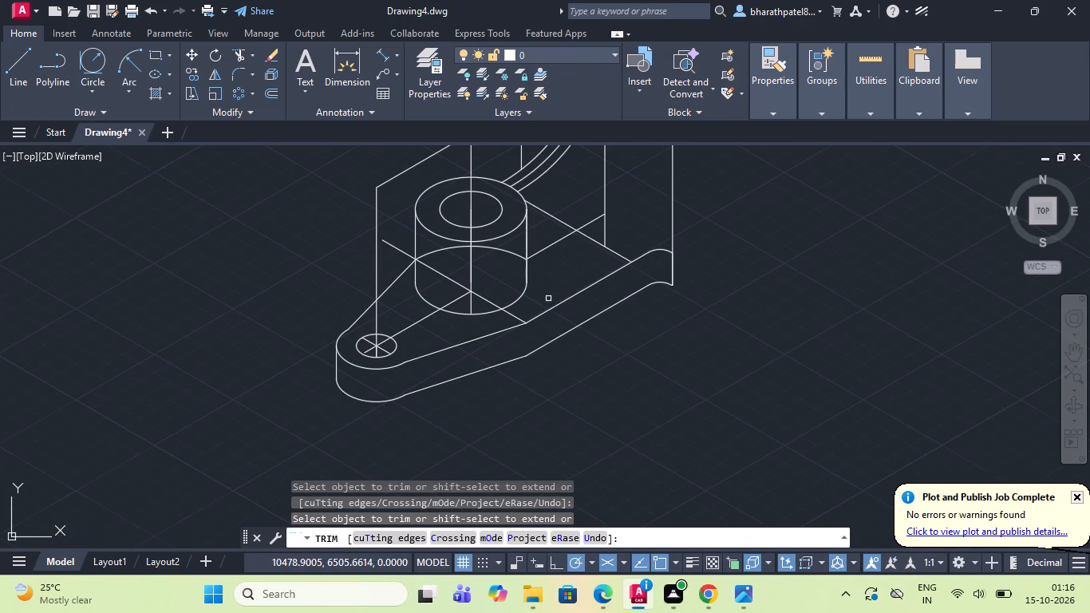
Trim away the remaining large isocircle arc crossing the cylinder body at base level.
left_click(502, 250)
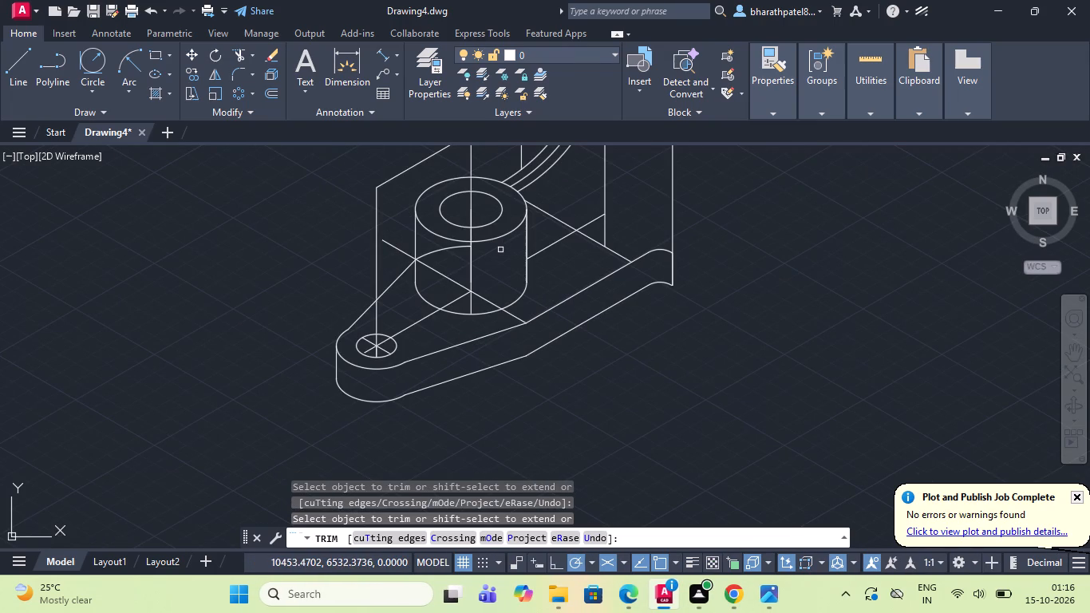
left_click(423, 254)
Trim the cross-axis line through the cylinder's base, from its overhang beside the cylinder to the base's middle front corner.
left_click(427, 266)
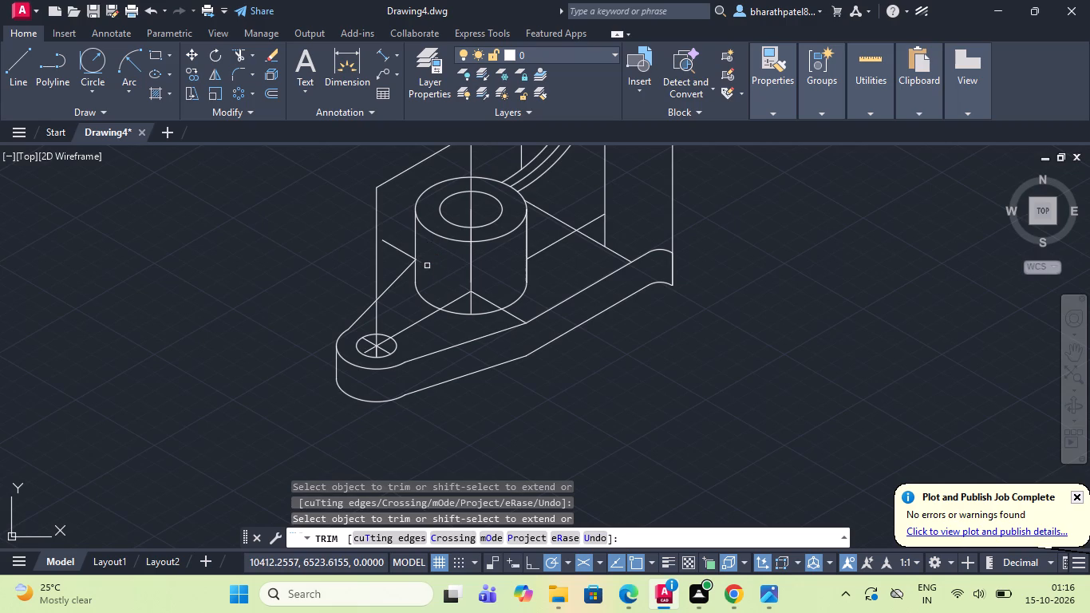
left_click(406, 251)
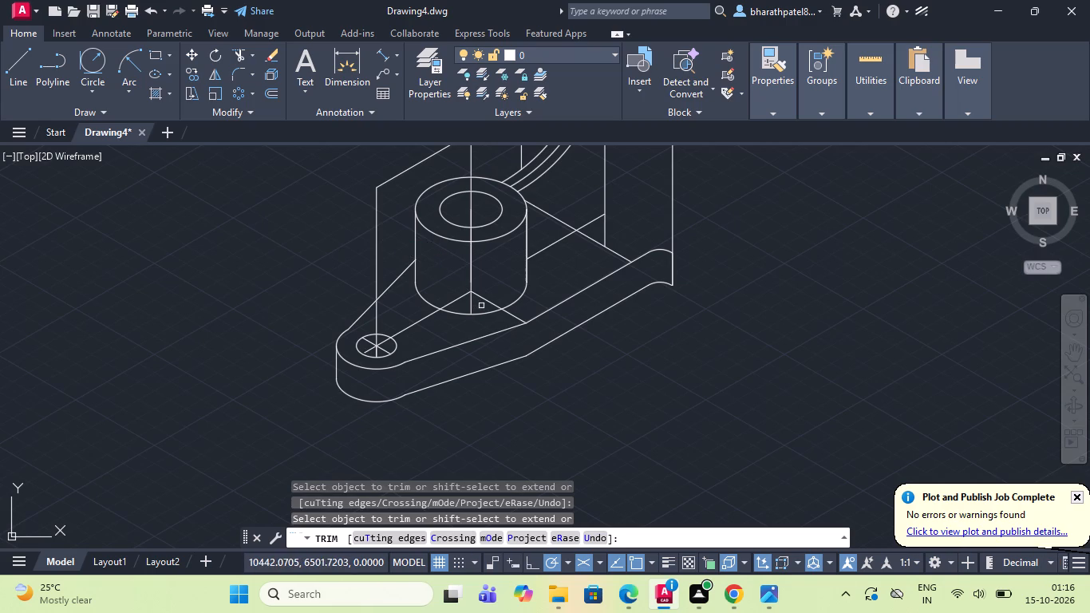
left_click(484, 301)
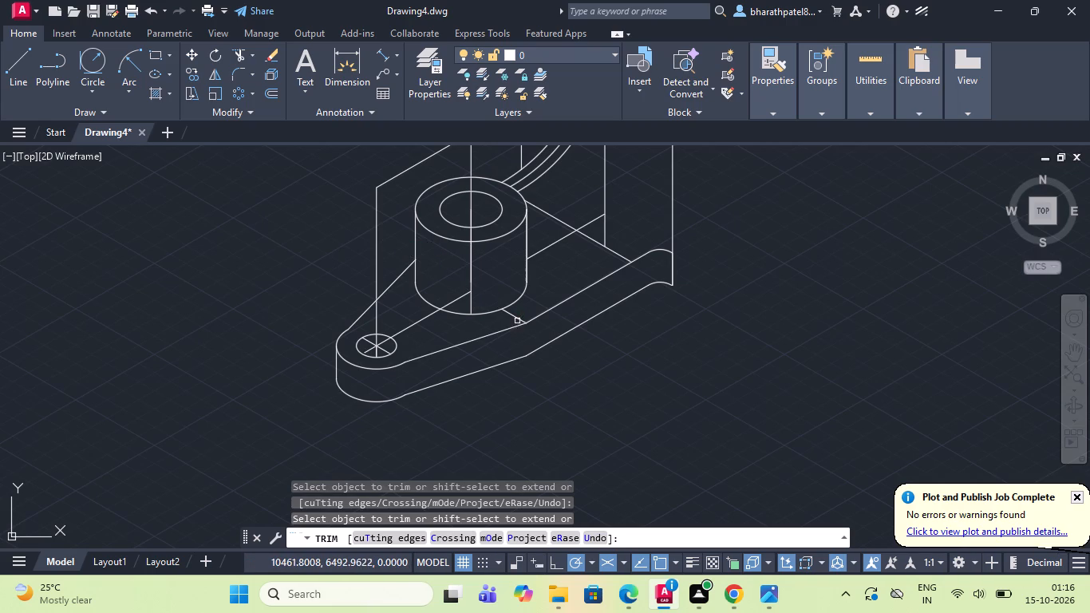
left_click(517, 321)
Draw a line from where the base's long axis meets the face's vertical line to the base's upper rounded corner at the face edge.
scroll(516, 320, "up", 2)
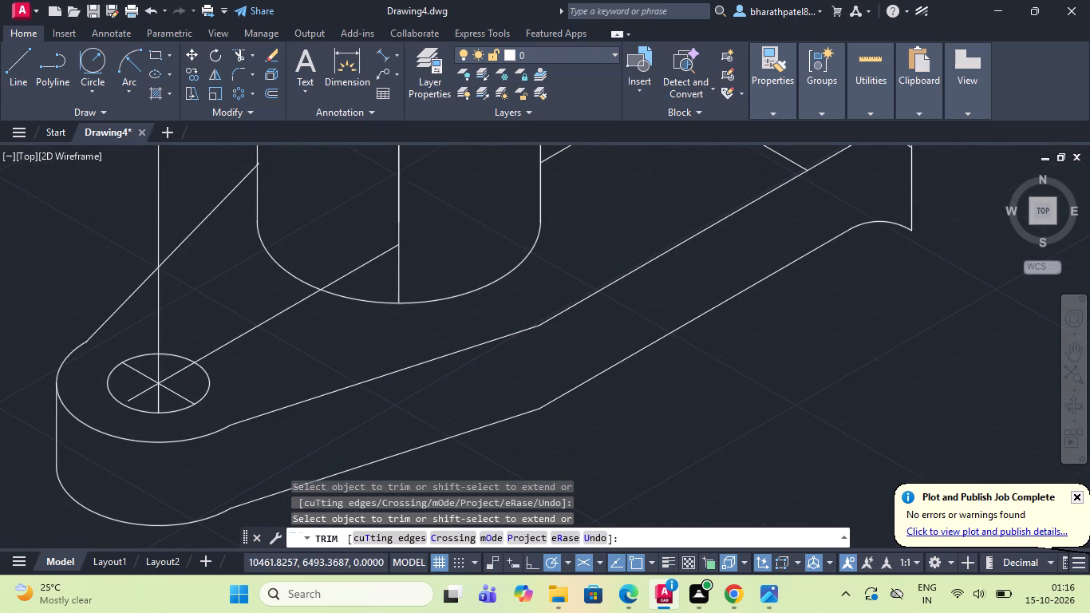
scroll(516, 320, "down", 4)
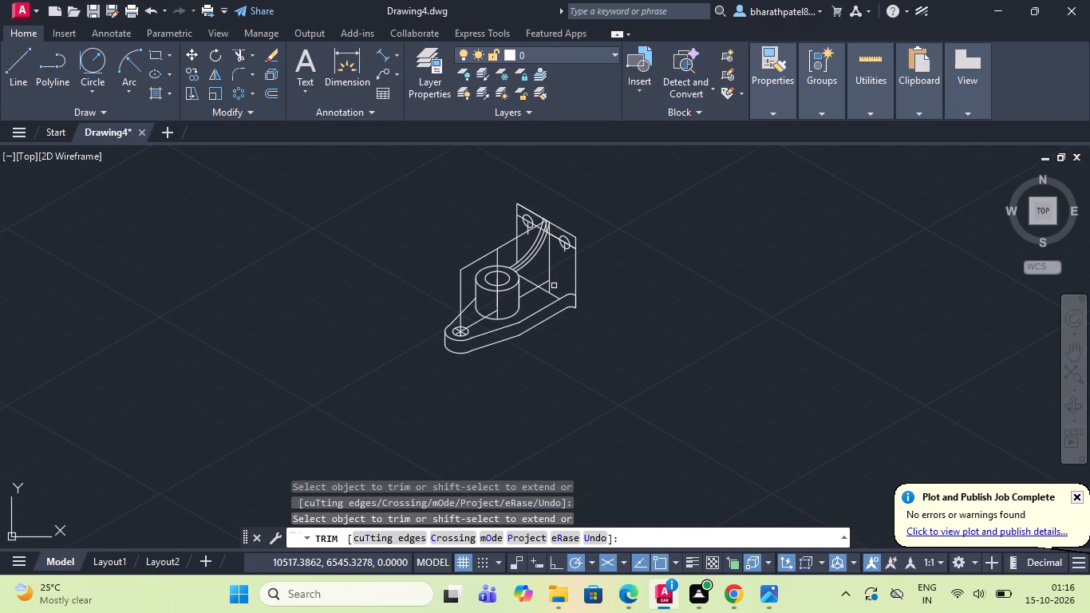
scroll(554, 286, "up", 3)
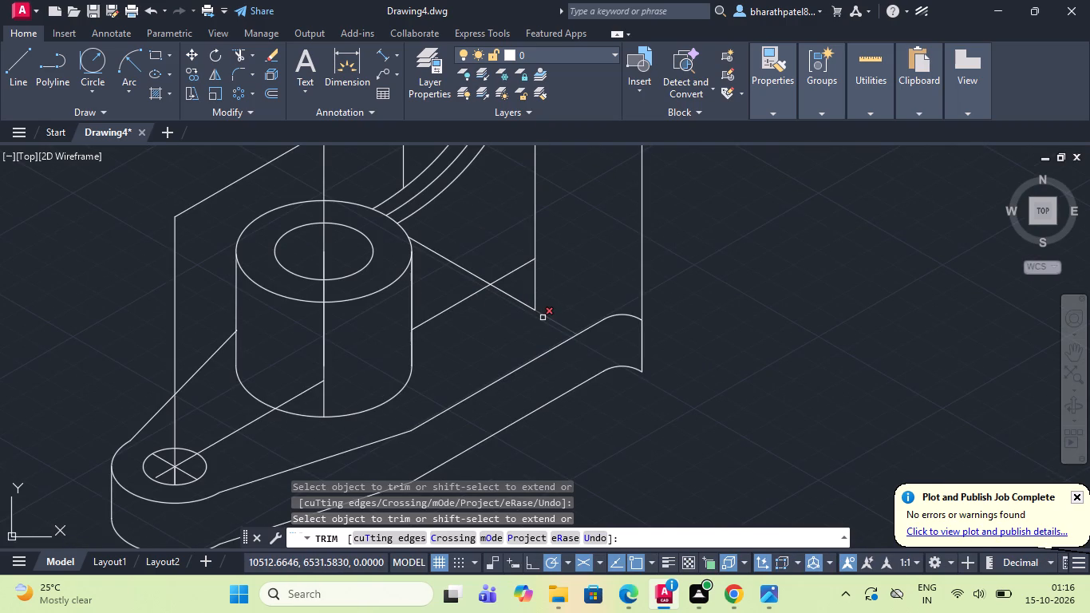
left_click_drag(9, 61, 38, 74)
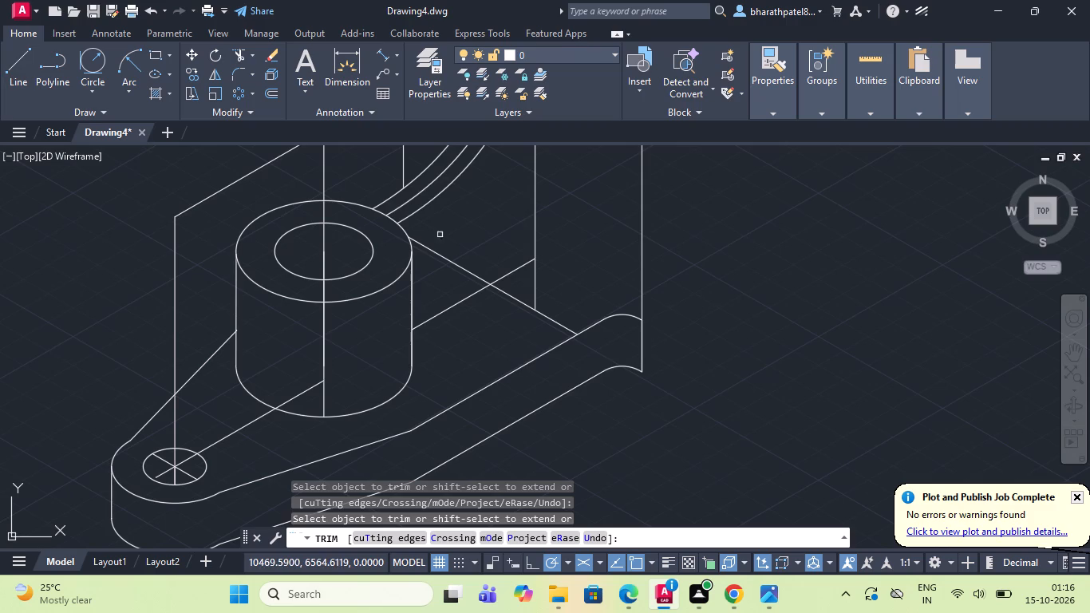
left_click(9, 68)
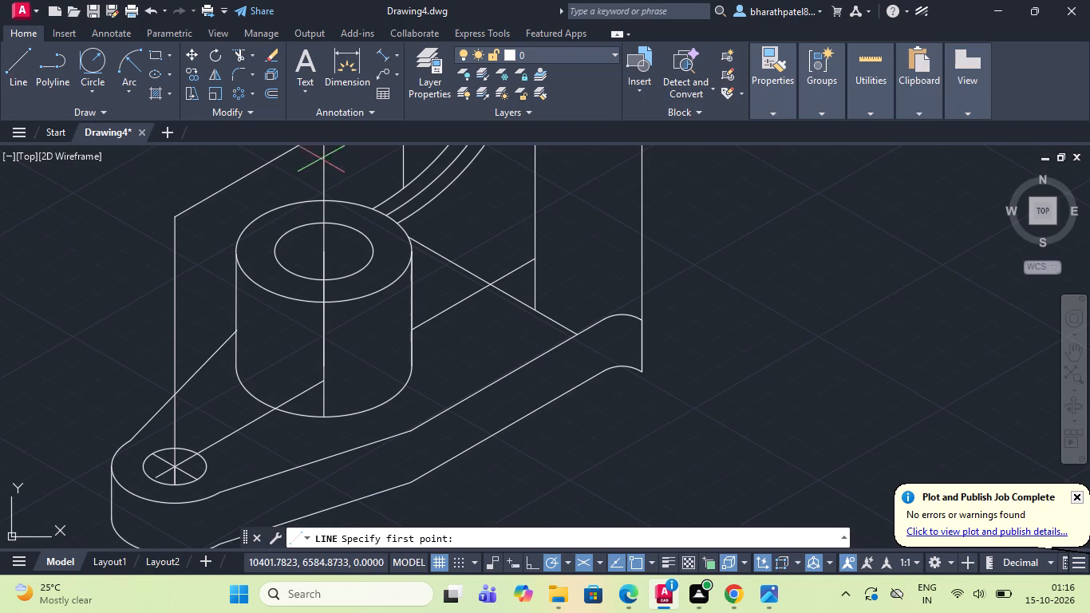
left_click(535, 257)
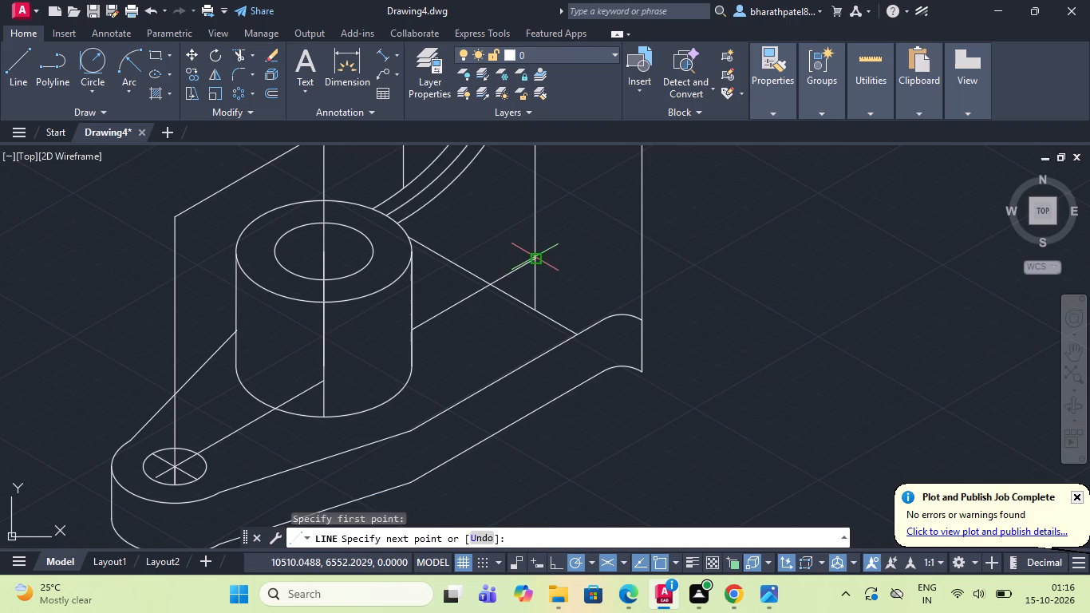
scroll(632, 318, "up", 3)
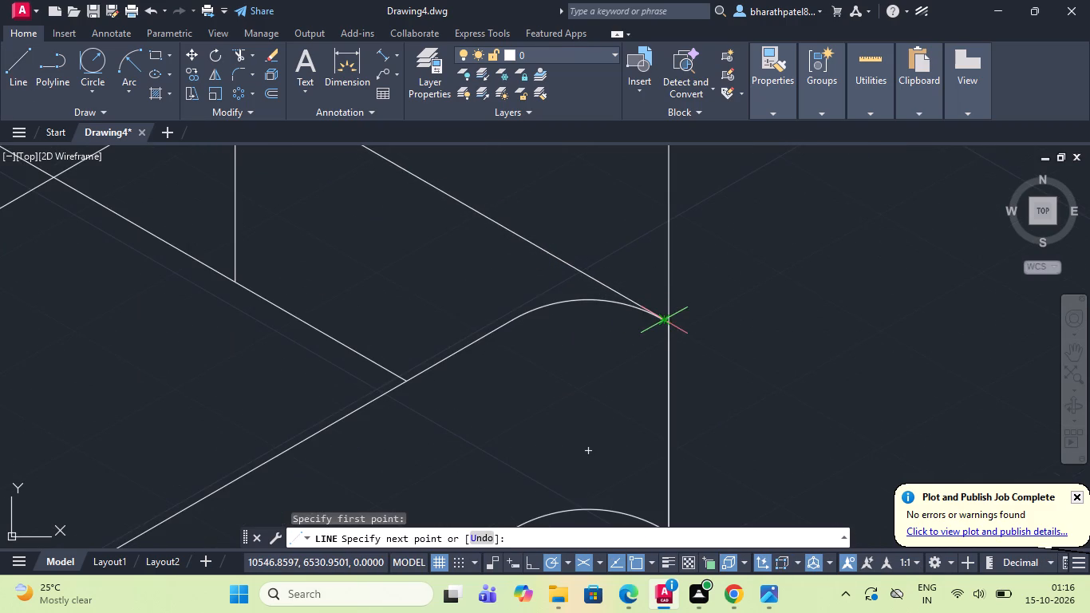
left_click(666, 324)
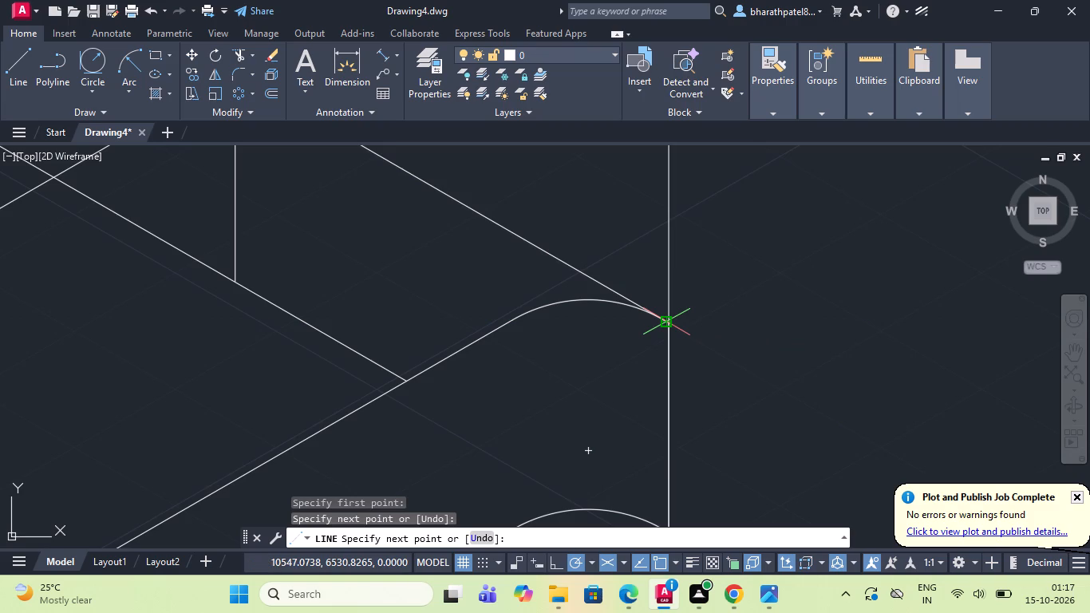
key("Escape")
Trim the vertical line's overhang below the new face-to-base line and the diagonal construction segment reaching the base's front edge.
scroll(629, 367, "down", 2)
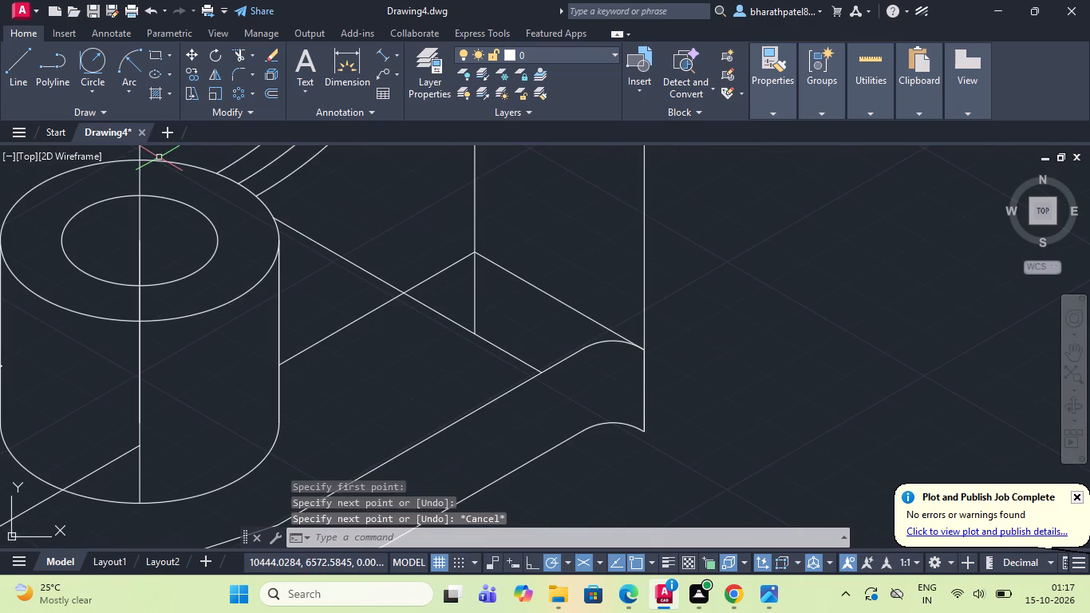
left_click(237, 51)
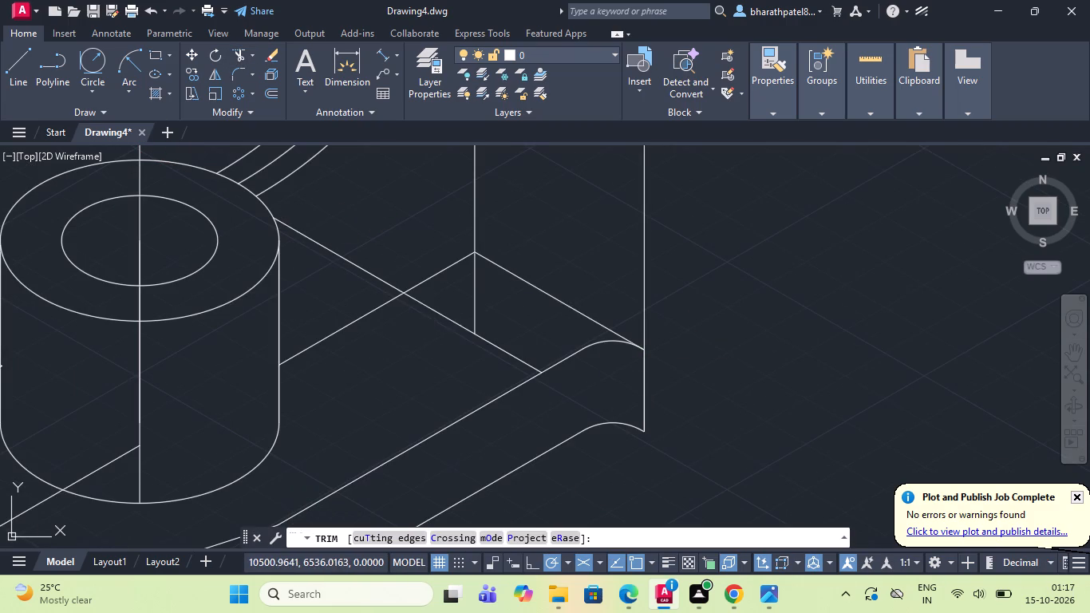
left_click(433, 326)
left_click(482, 290)
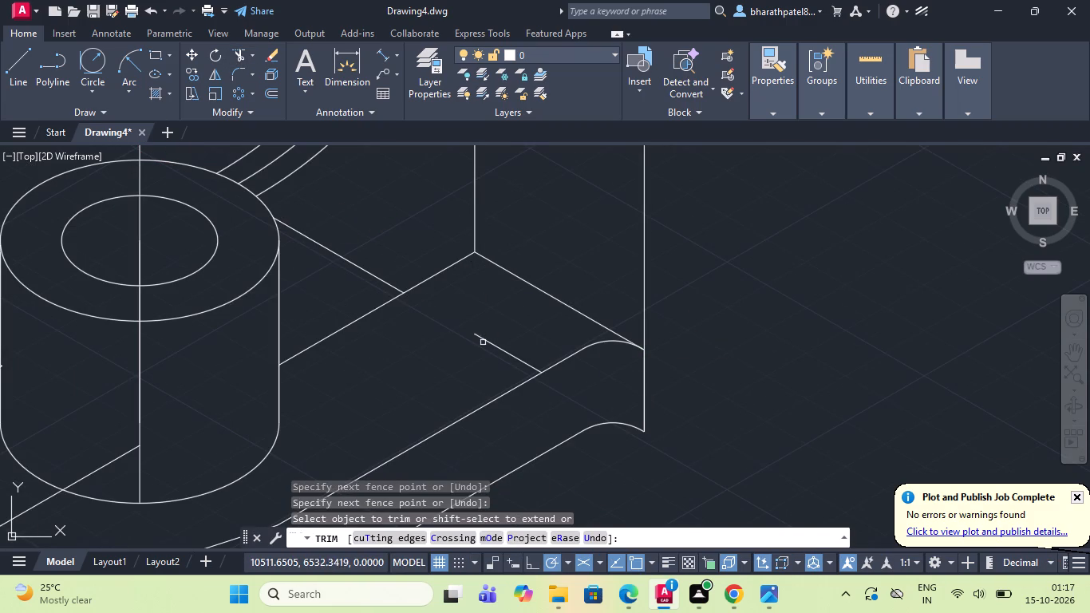
left_click(483, 342)
left_click(492, 332)
Trim the leftover diagonal construction line between the cylinder and the base's long axis line.
scroll(492, 332, "down", 4)
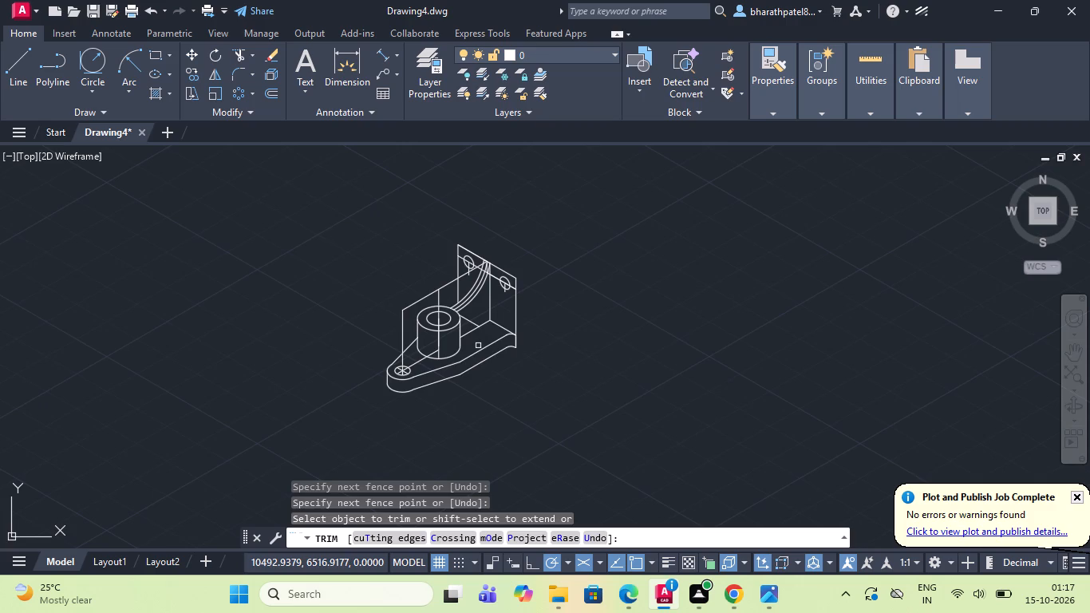
scroll(479, 346, "up", 3)
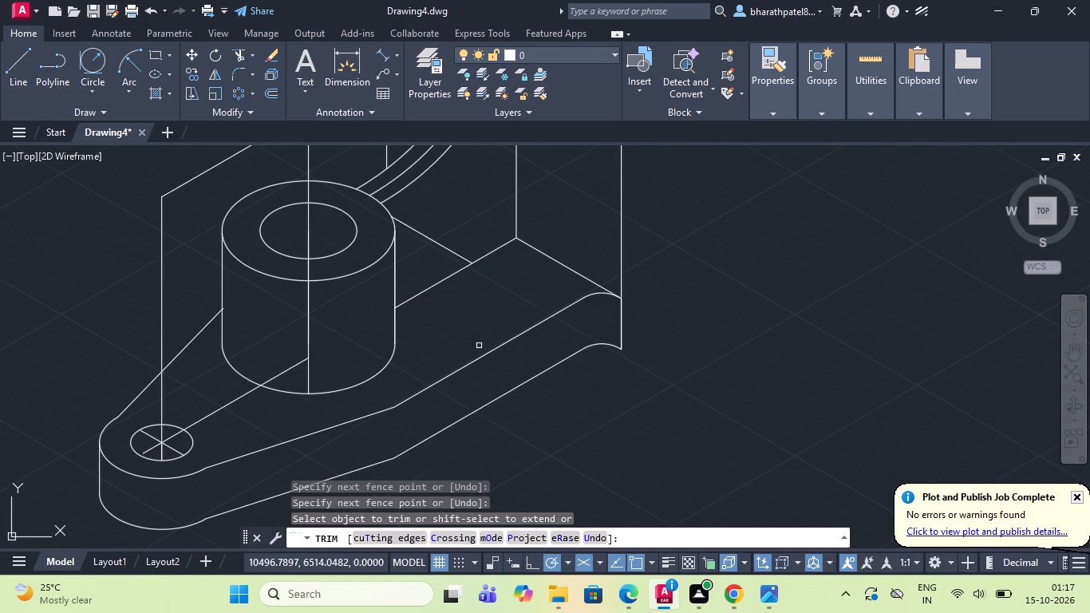
left_click(425, 222)
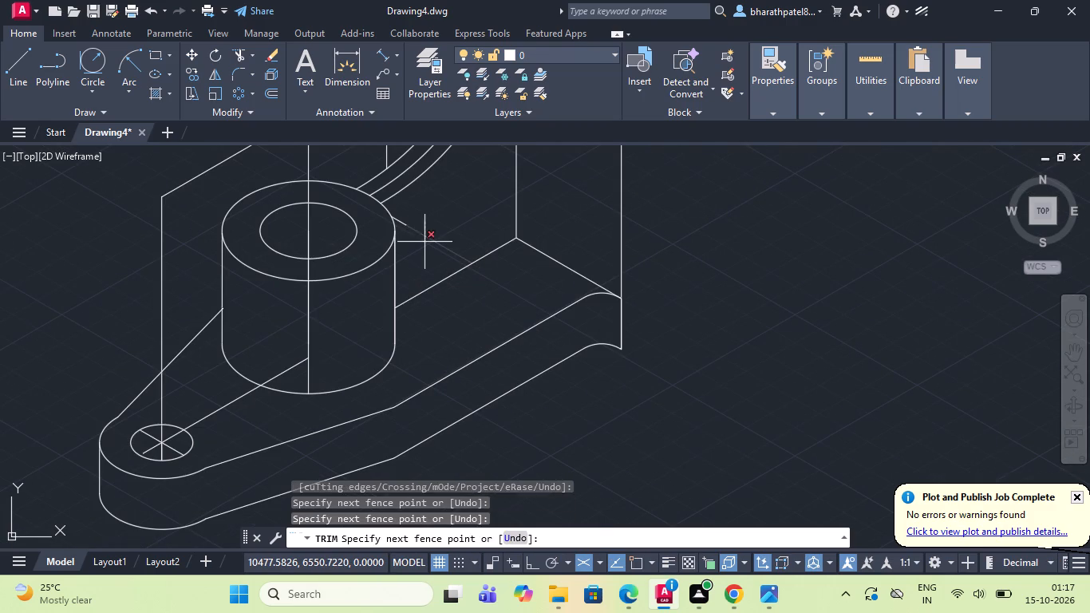
left_click(425, 253)
left_click(406, 226)
Trim the part of the base's long axis line that lies inside the cylinder, on the small-hole side.
scroll(406, 229, "down", 3)
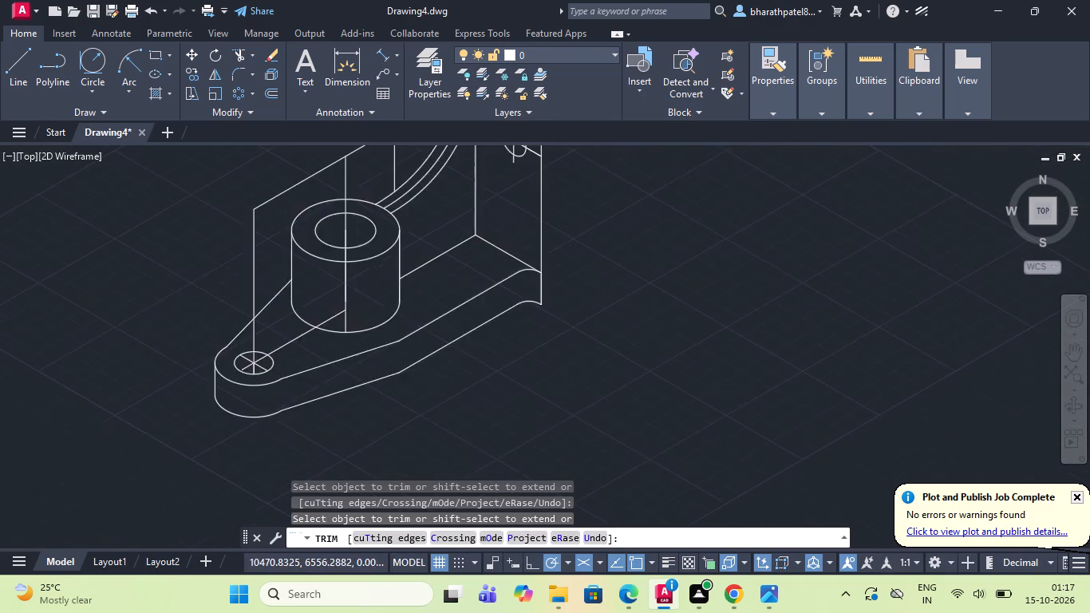
scroll(487, 200, "up", 1)
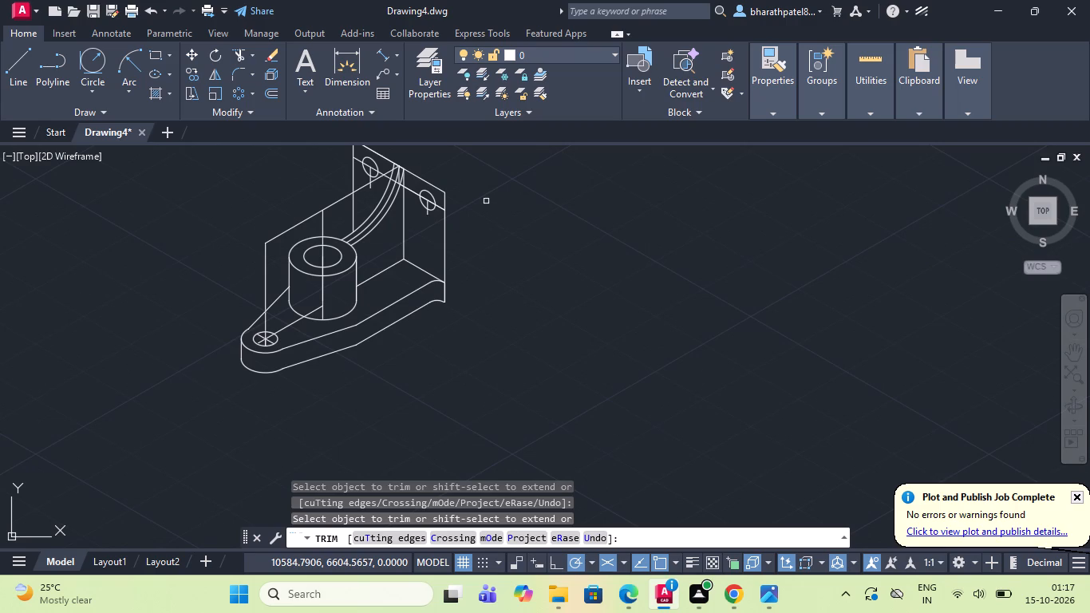
left_click(314, 311)
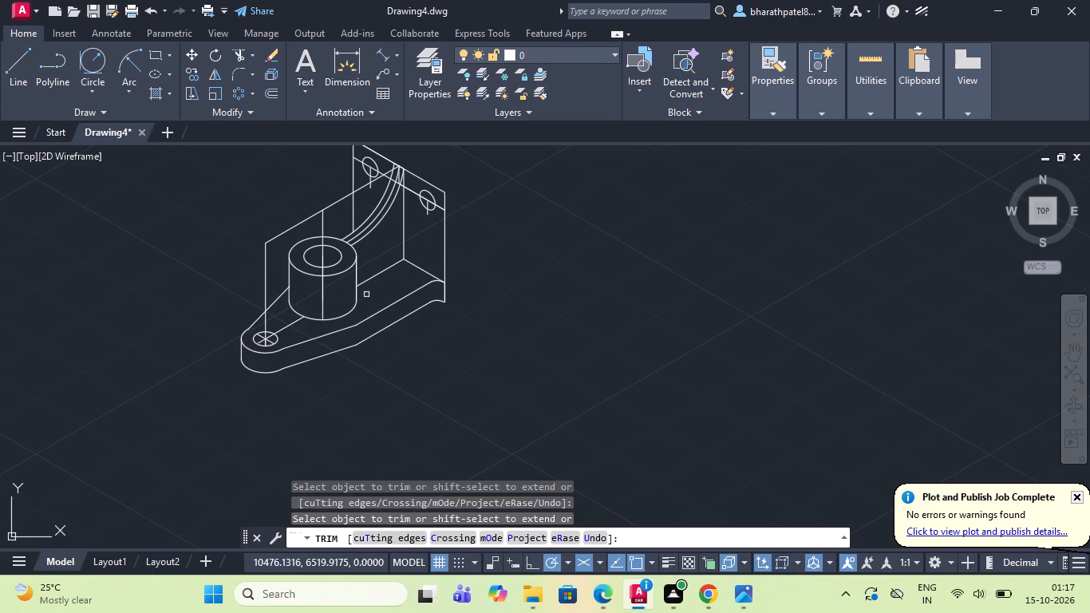
Draw an 18-long line at 30° outward from the base's lower corner at the face edge.
scroll(364, 279, "down", 2)
scroll(353, 221, "up", 2)
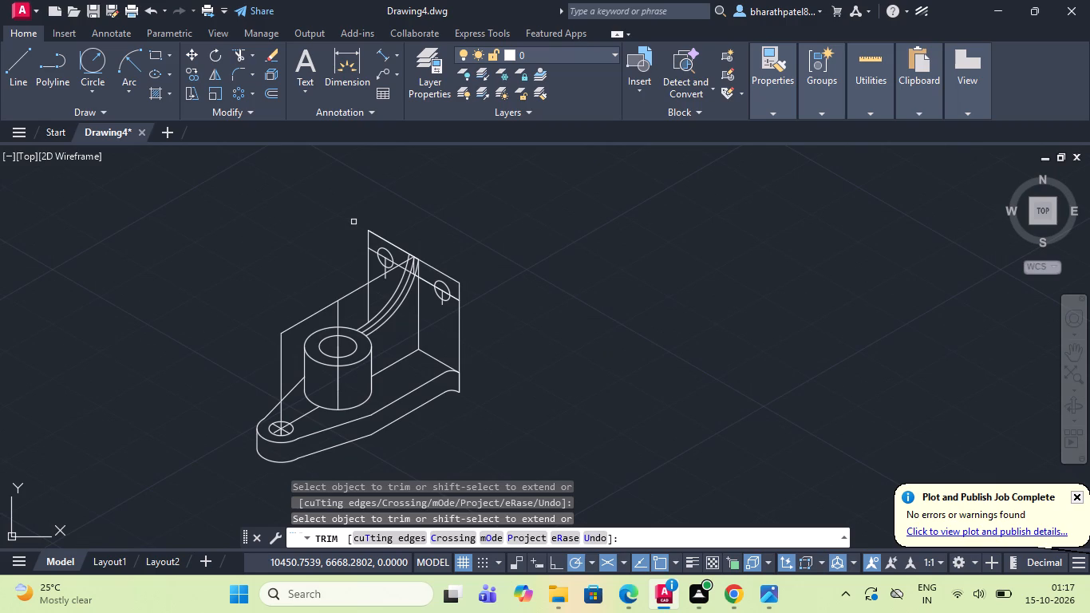
scroll(365, 241, "up", 3)
scroll(365, 241, "down", 2)
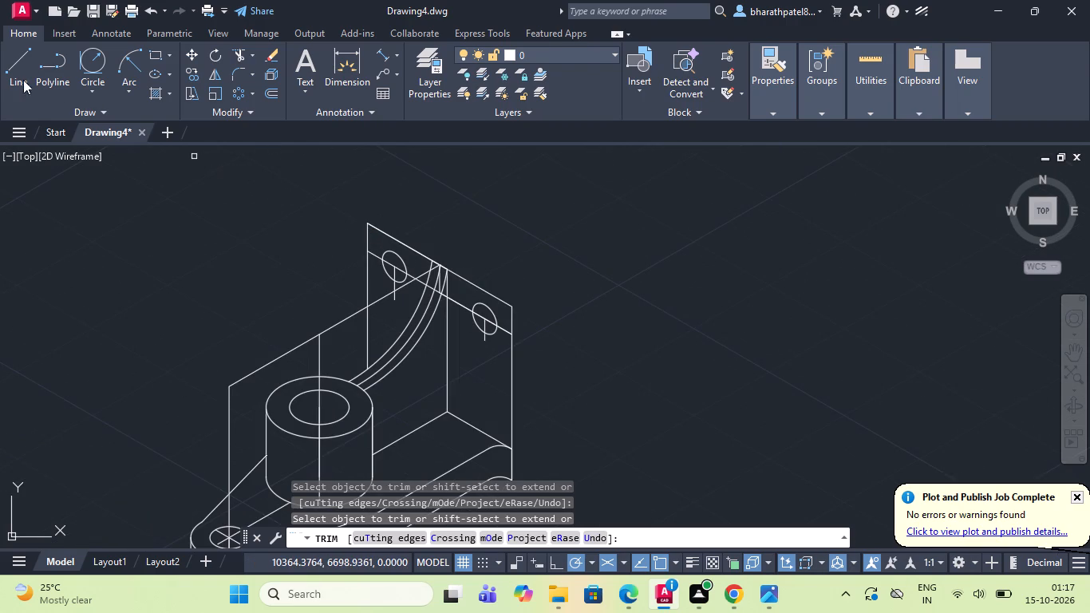
left_click(10, 69)
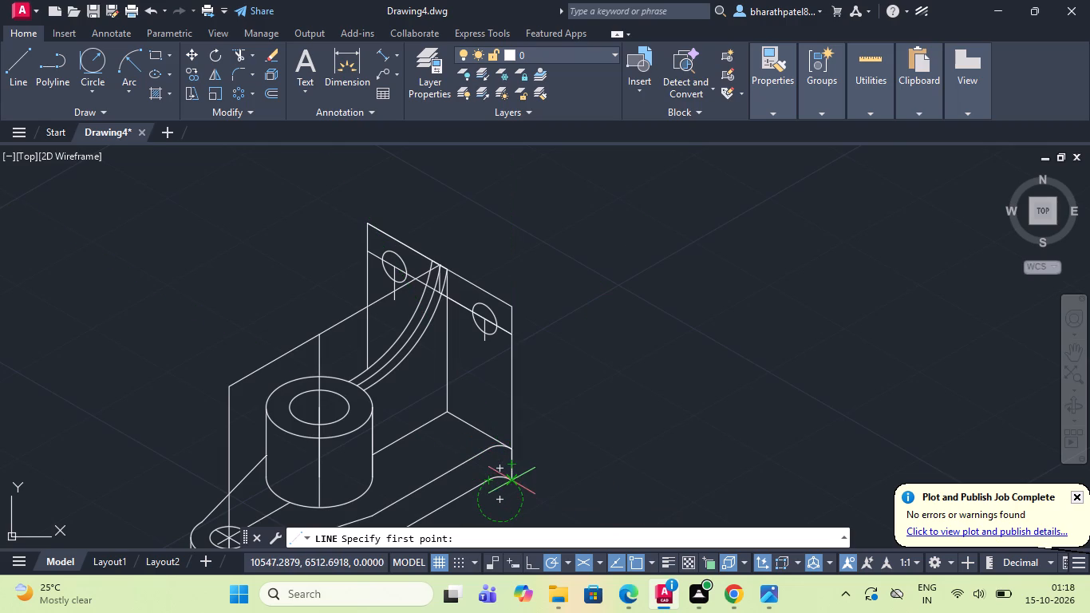
scroll(506, 480, "up", 3)
scroll(518, 369, "down", 3)
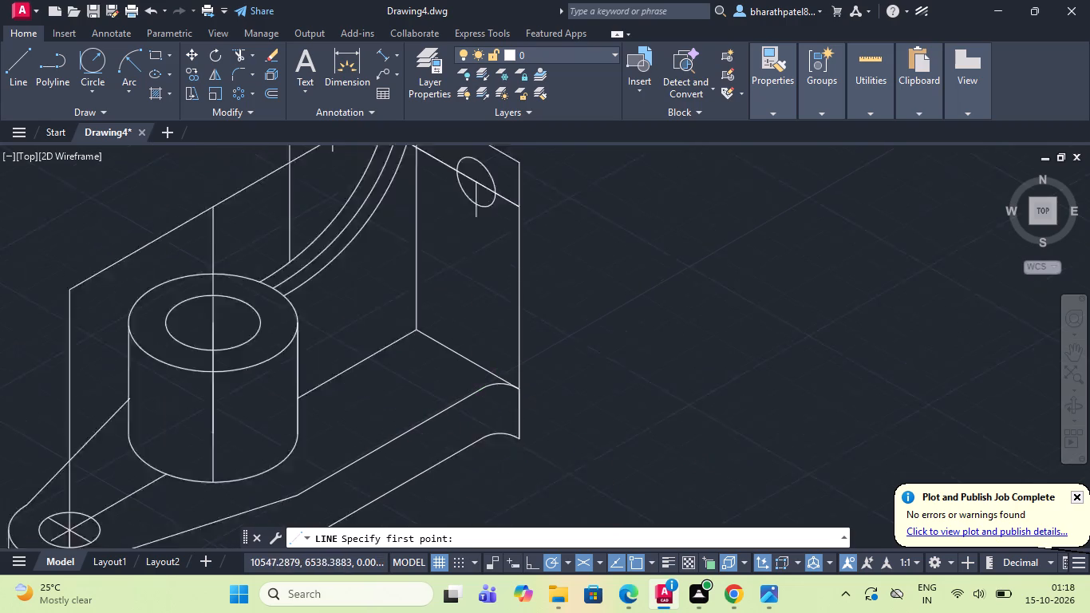
scroll(517, 417, "up", 4)
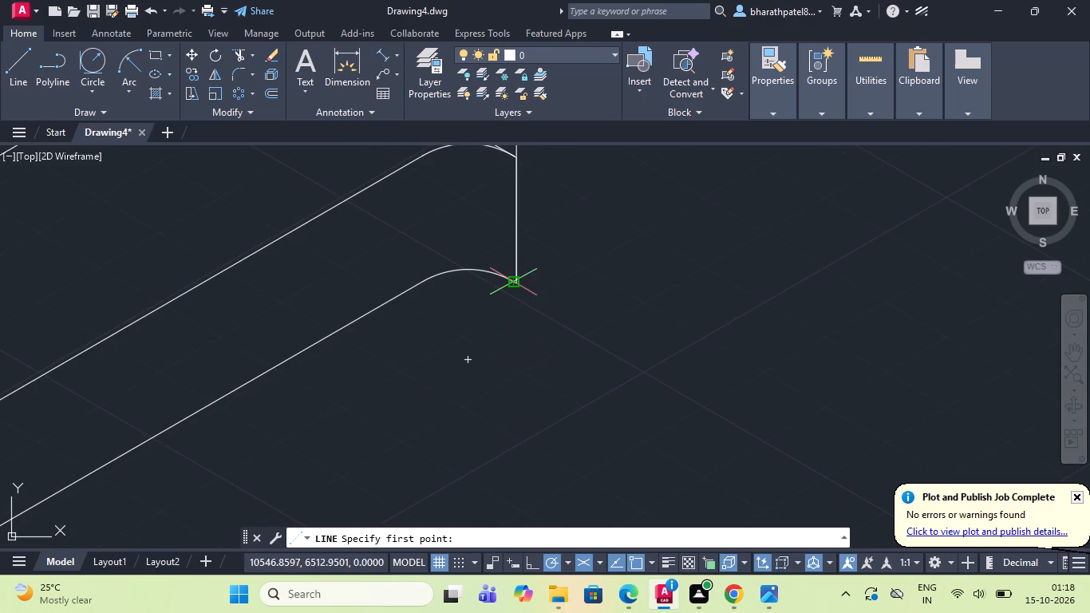
left_click(515, 283)
scroll(515, 286, "down", 3)
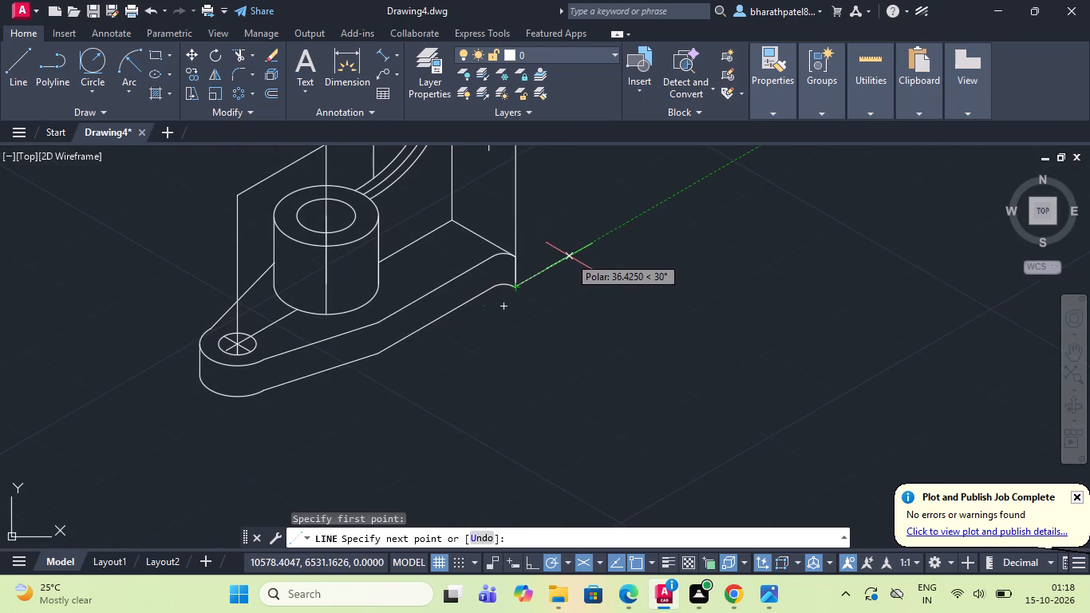
key("1")
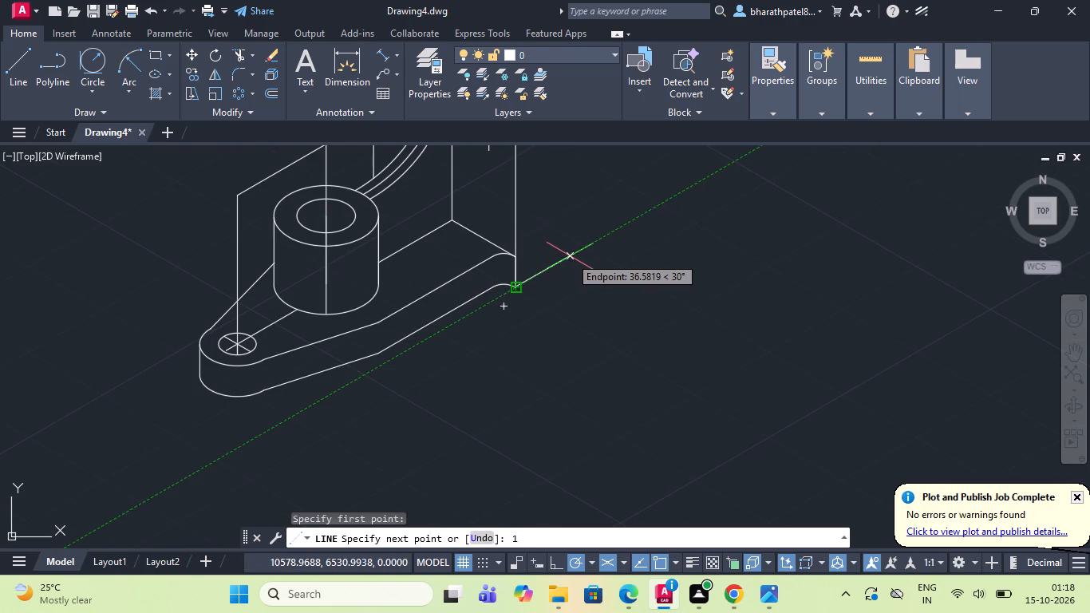
key("8")
key("Return")
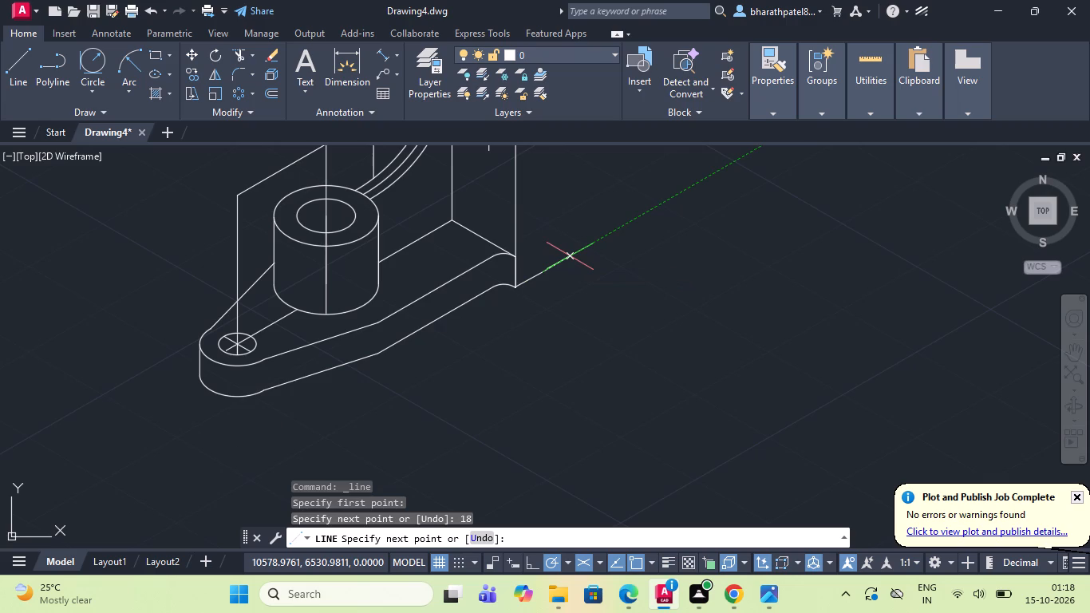
Continue the line 100 vertically upward and join it back to the face's nearest top corner.
scroll(595, 316, "down", 4)
scroll(616, 321, "up", 3)
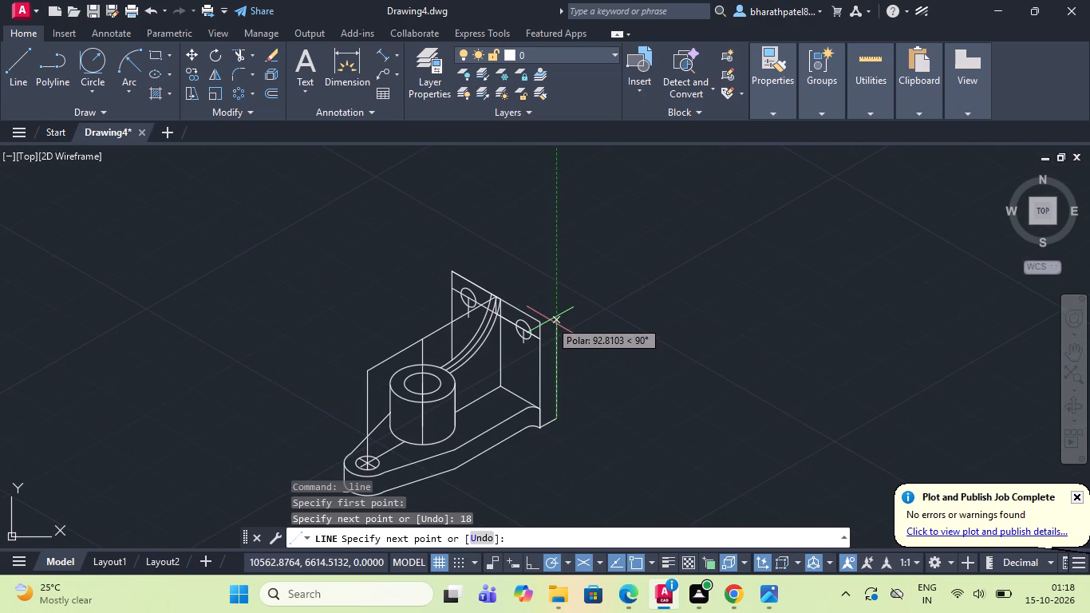
type("100")
key("Return")
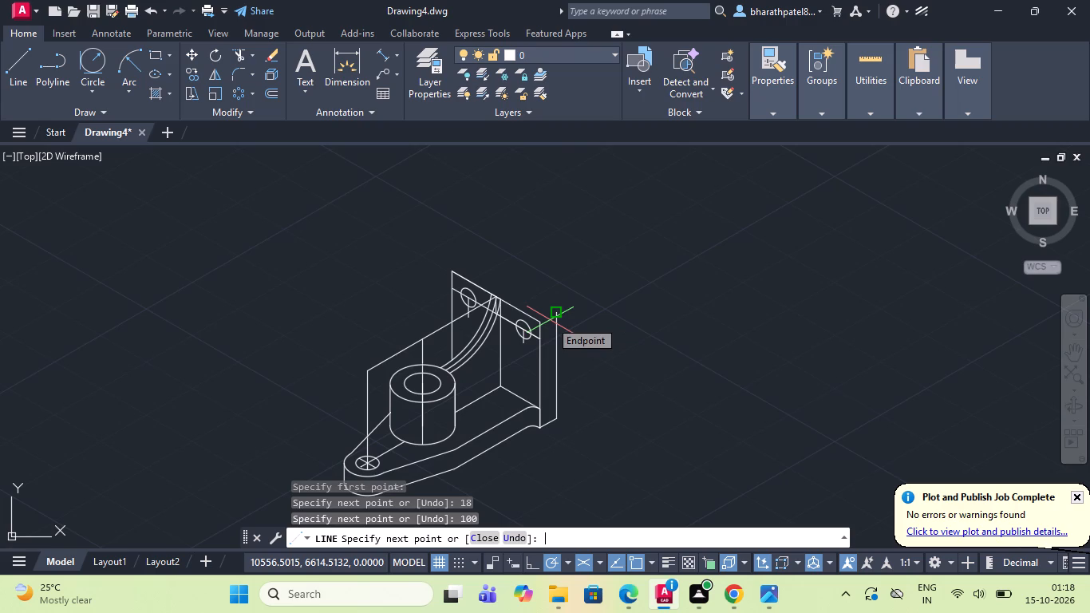
scroll(547, 313, "down", 1)
scroll(543, 325, "up", 3)
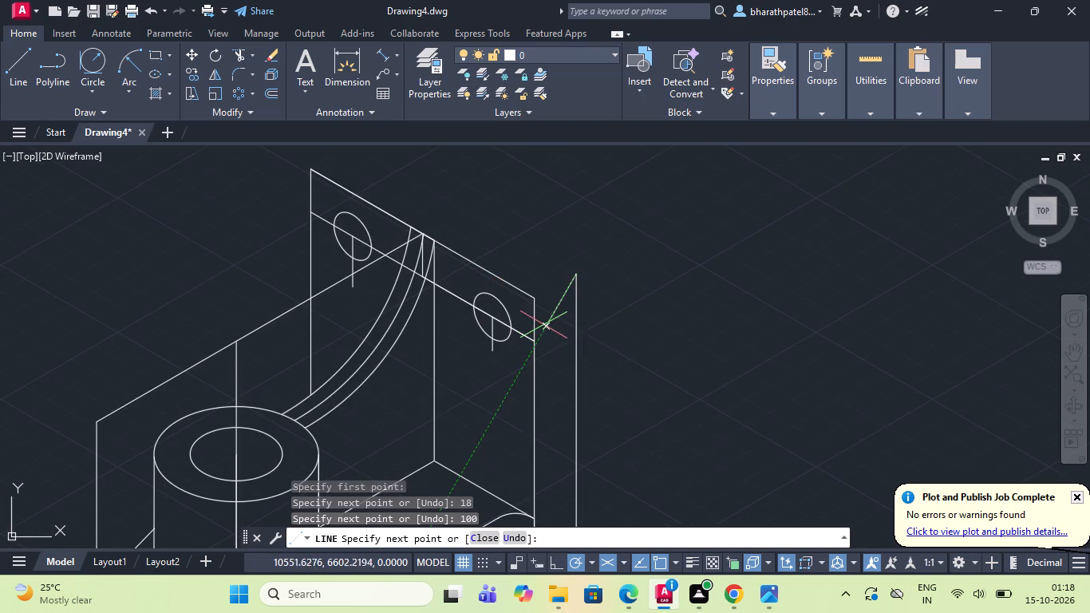
scroll(538, 288, "up", 3)
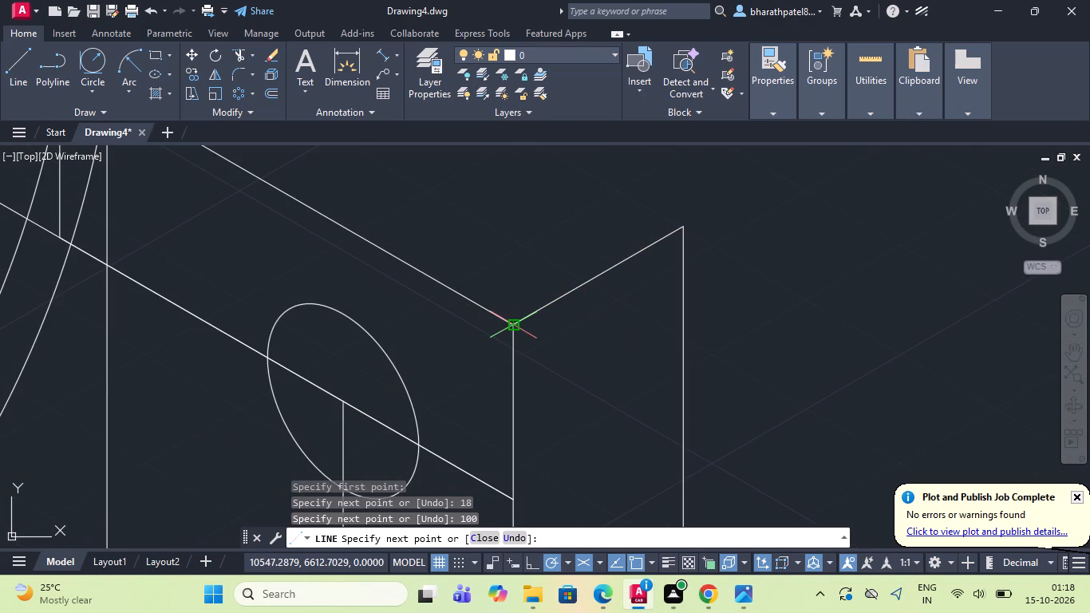
left_click(508, 326)
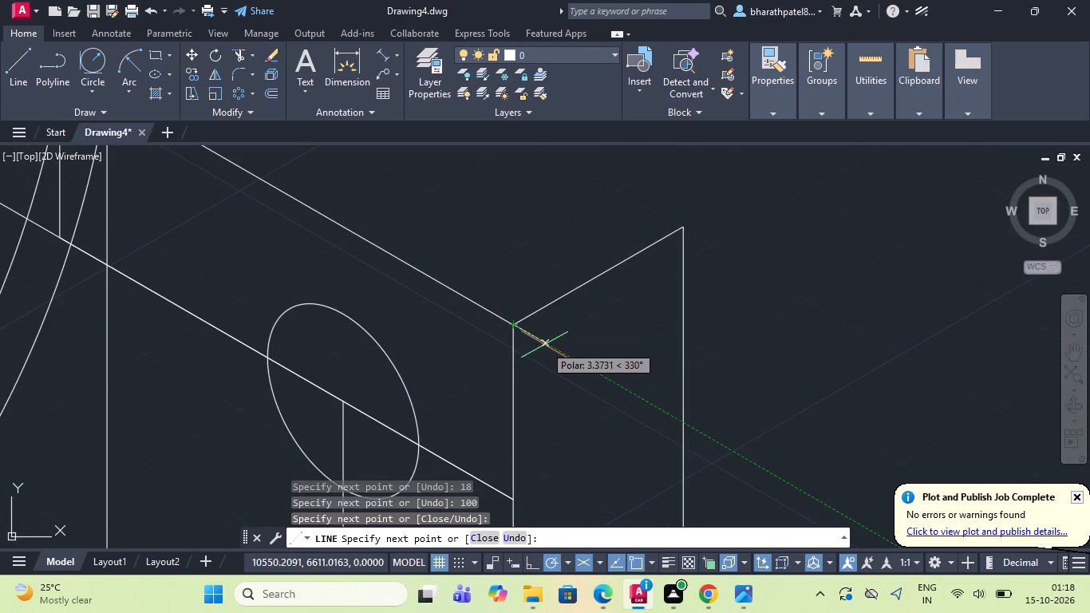
key("Escape")
scroll(531, 373, "down", 3)
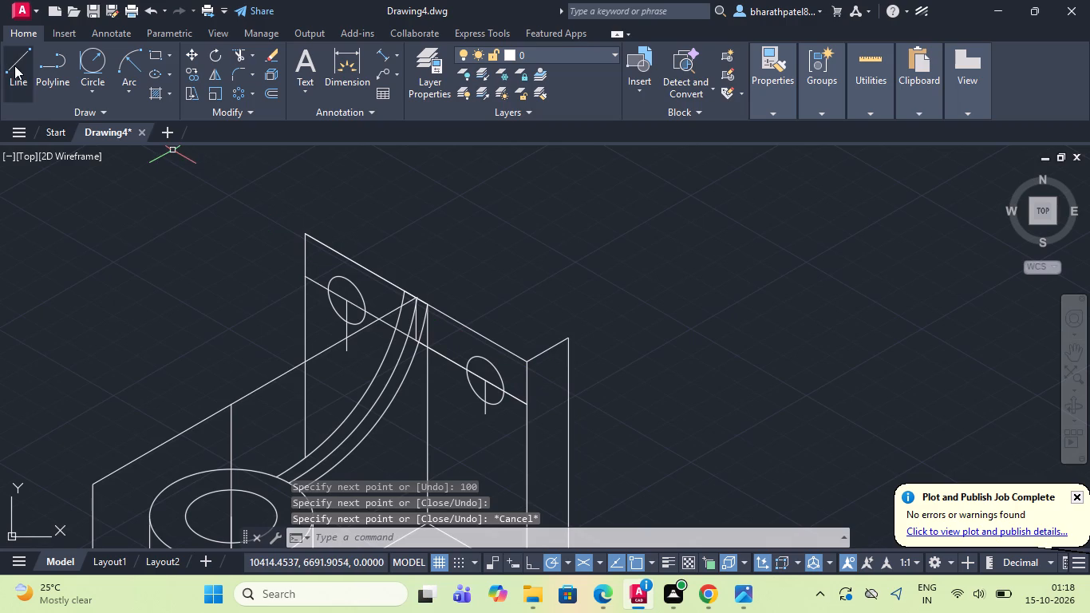
Draw a line about 120 long at 150° from the plate's outer top corner, parallel to the face's top edge.
left_click(15, 66)
scroll(425, 322, "down", 2)
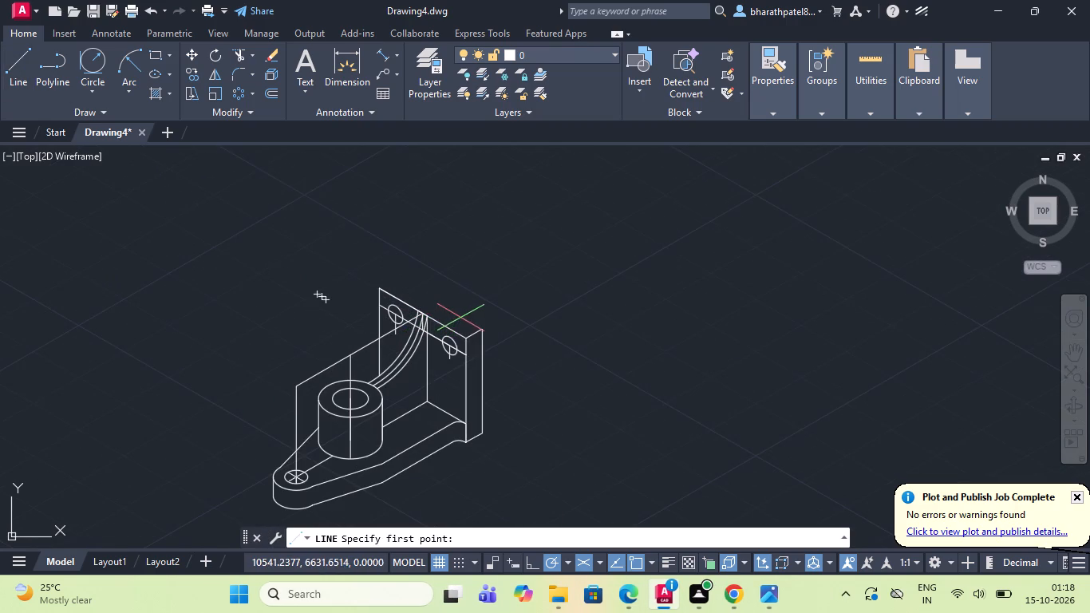
scroll(461, 318, "up", 3)
left_click(537, 360)
scroll(535, 359, "down", 3)
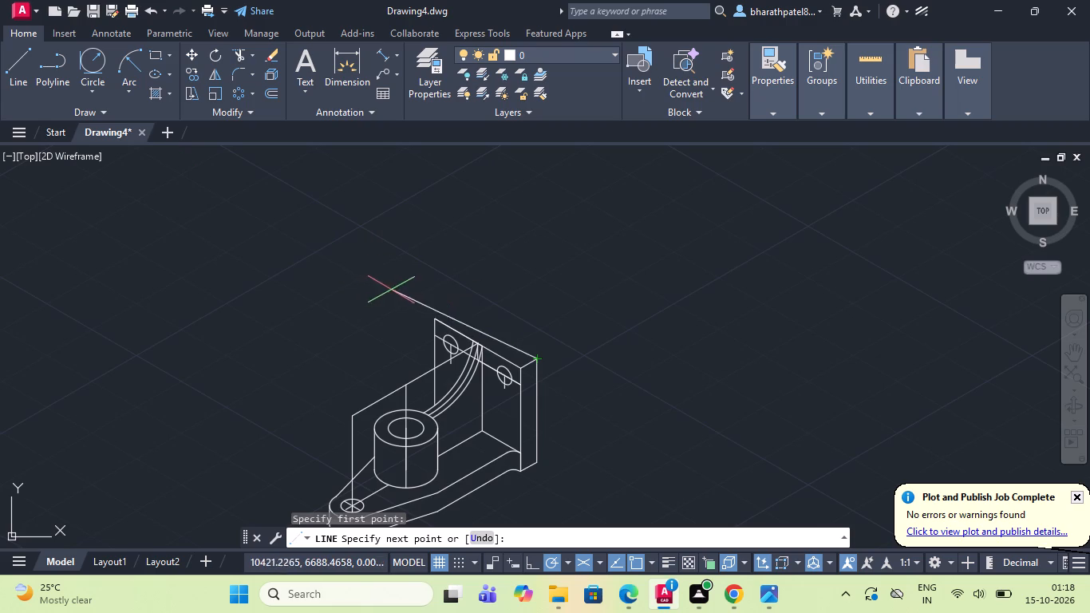
scroll(428, 299, "up", 3)
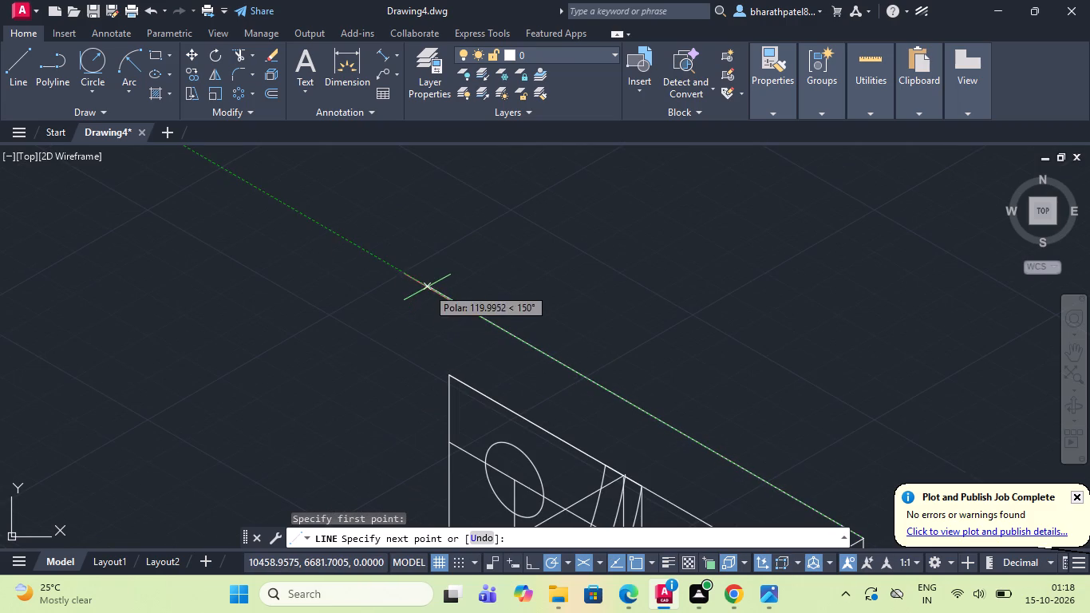
left_click(427, 287)
key("Escape")
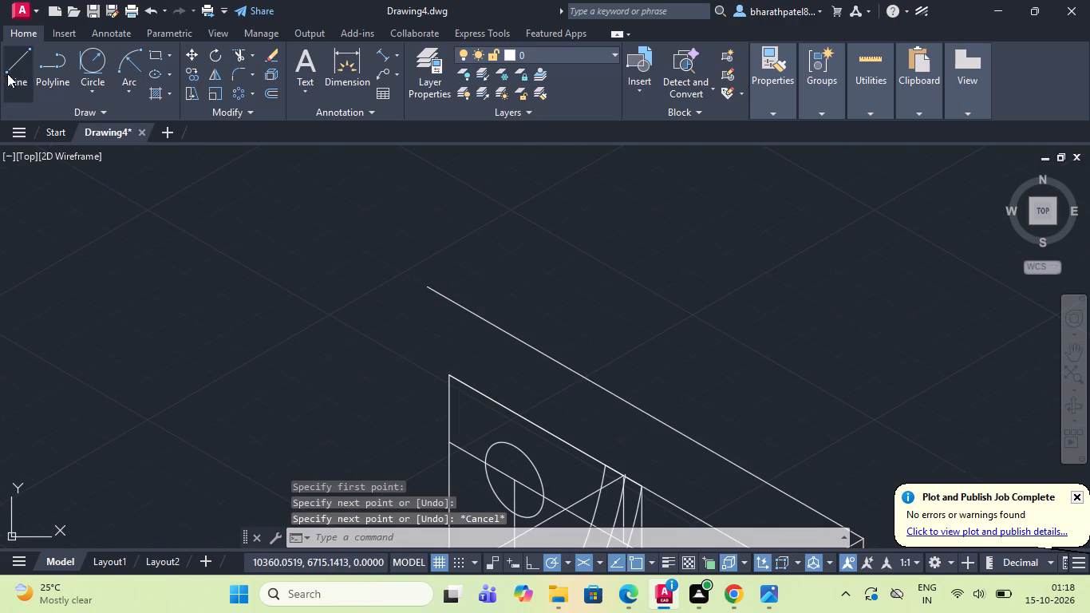
Draw a line about 29 long at 30° from the face's far top corner, crossing the new parallel top edge.
left_click(7, 72)
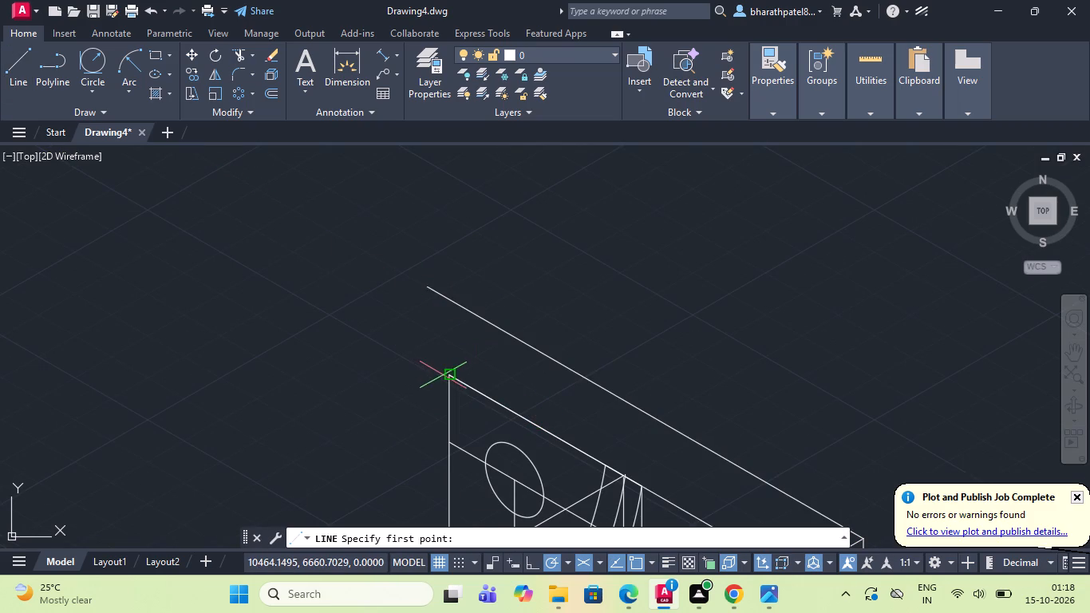
left_click(447, 375)
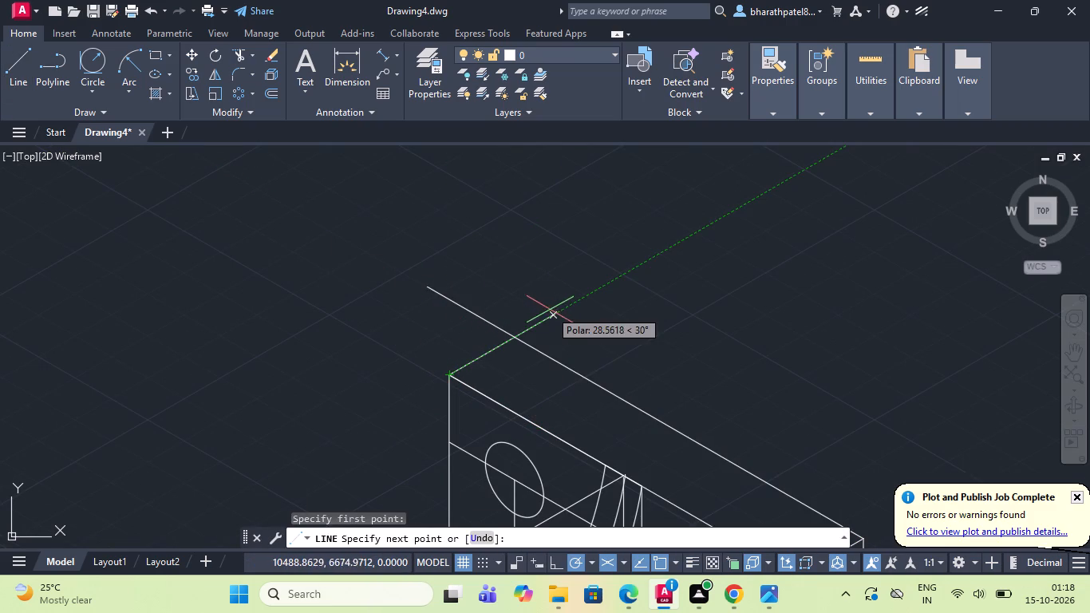
left_click(551, 310)
key("Escape")
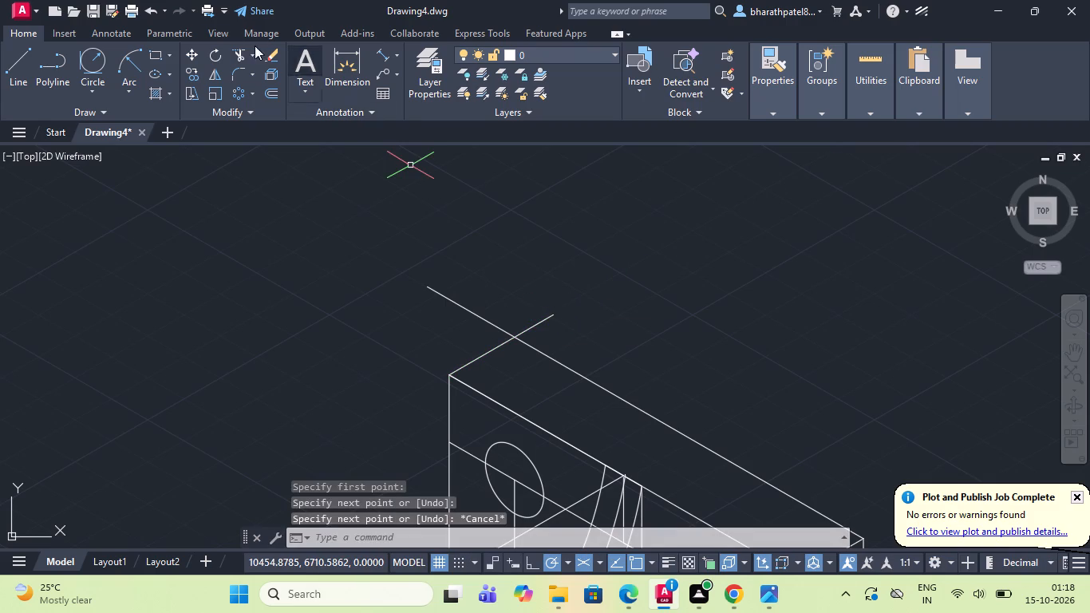
Trim both overshooting line ends where the new top edges cross at the plate's far corner.
left_click_drag(235, 53, 235, 64)
left_click_drag(439, 327, 440, 327)
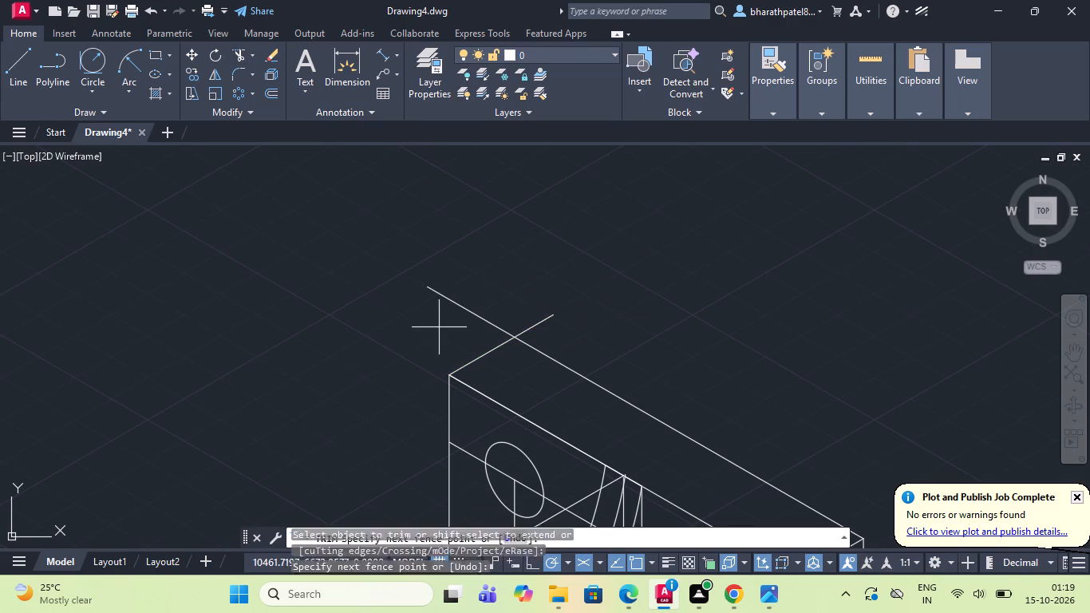
left_click_drag(440, 327, 549, 338)
scroll(500, 240, "down", 2)
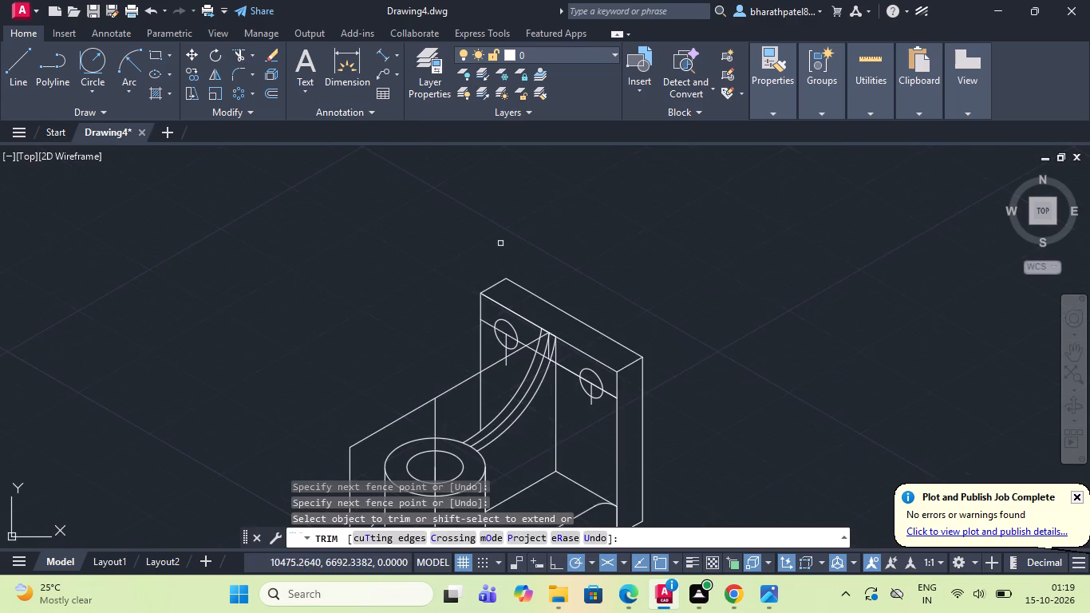
Trim the holes' slanted centre line between the far hole and the rib's nearest arc.
scroll(503, 247, "down", 1)
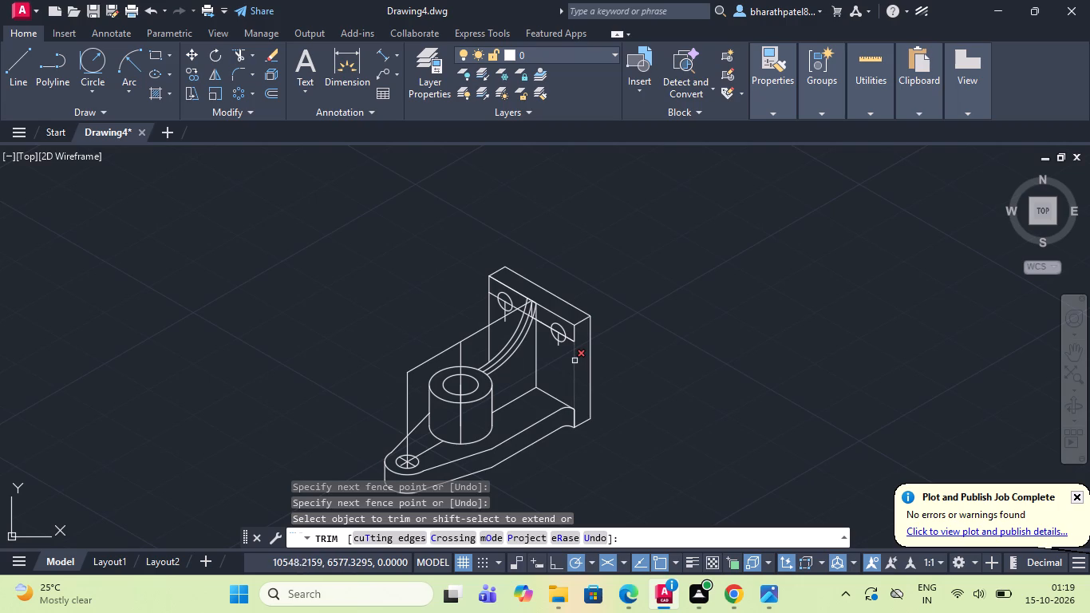
left_click(543, 322)
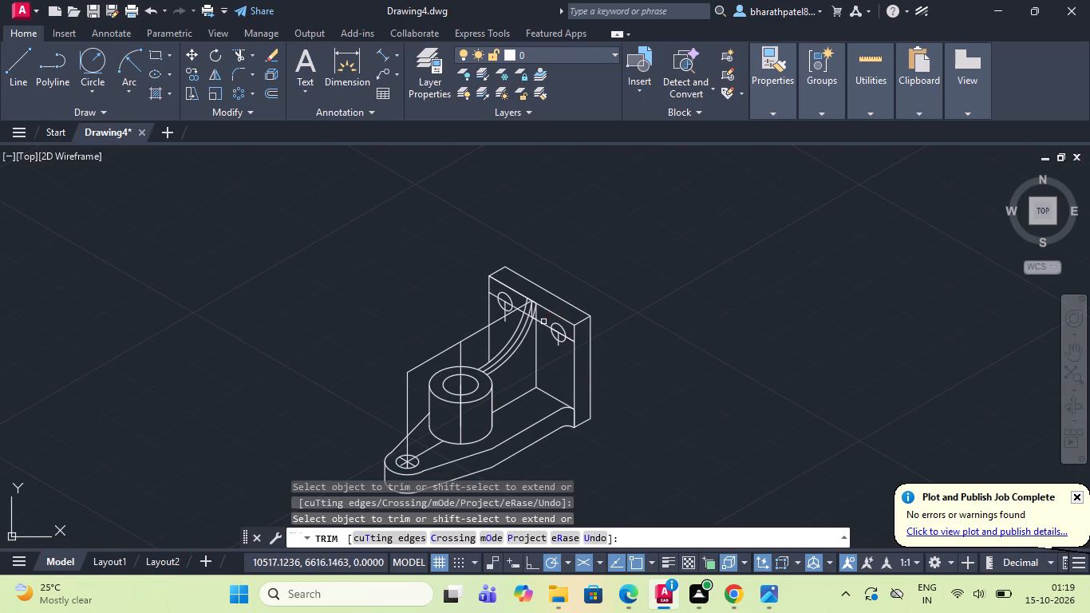
scroll(510, 310, "up", 4)
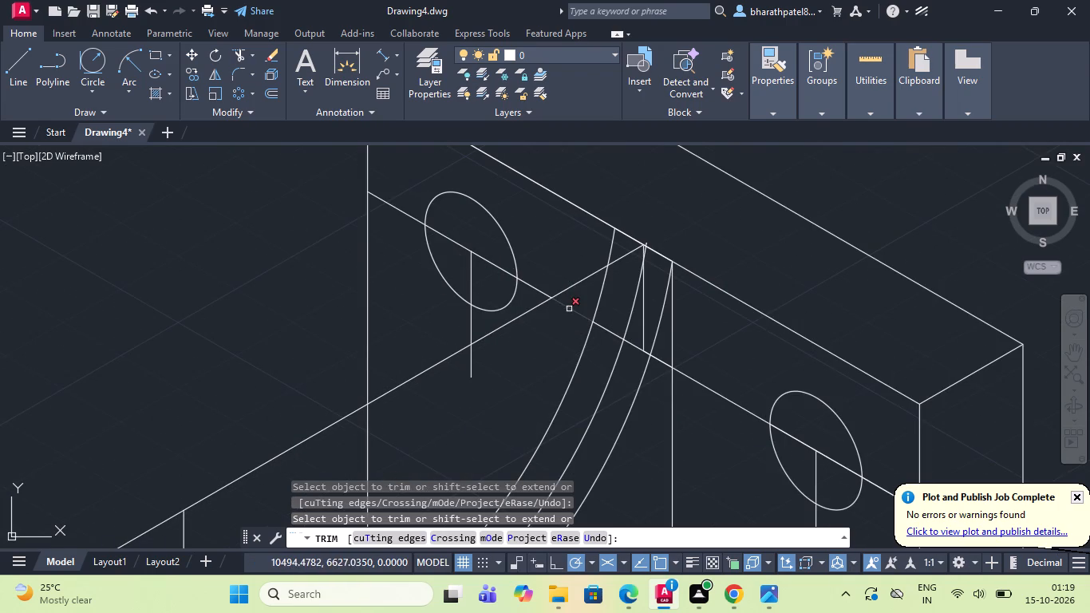
left_click(570, 310)
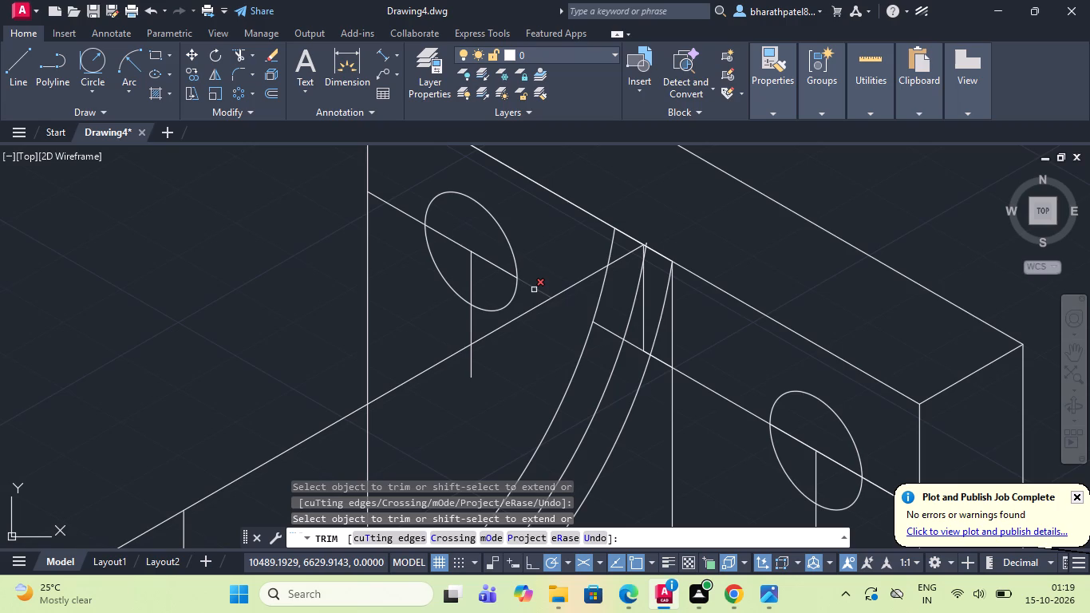
left_click(534, 290)
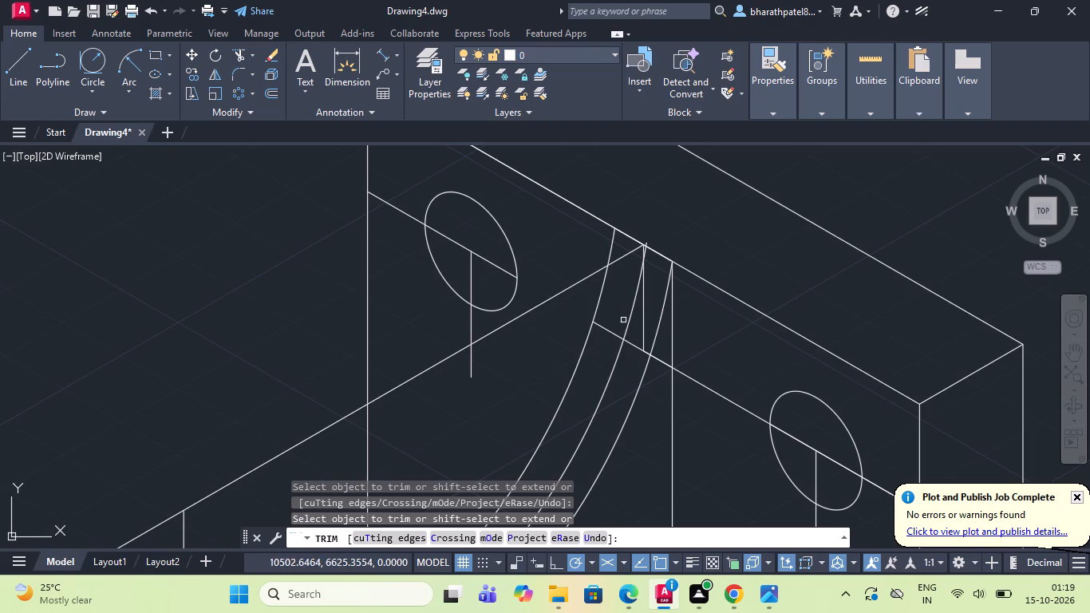
Trim the short vertical construction line inside the rib's top and the middle arc's overshoot past the face's top edge.
left_click(645, 318)
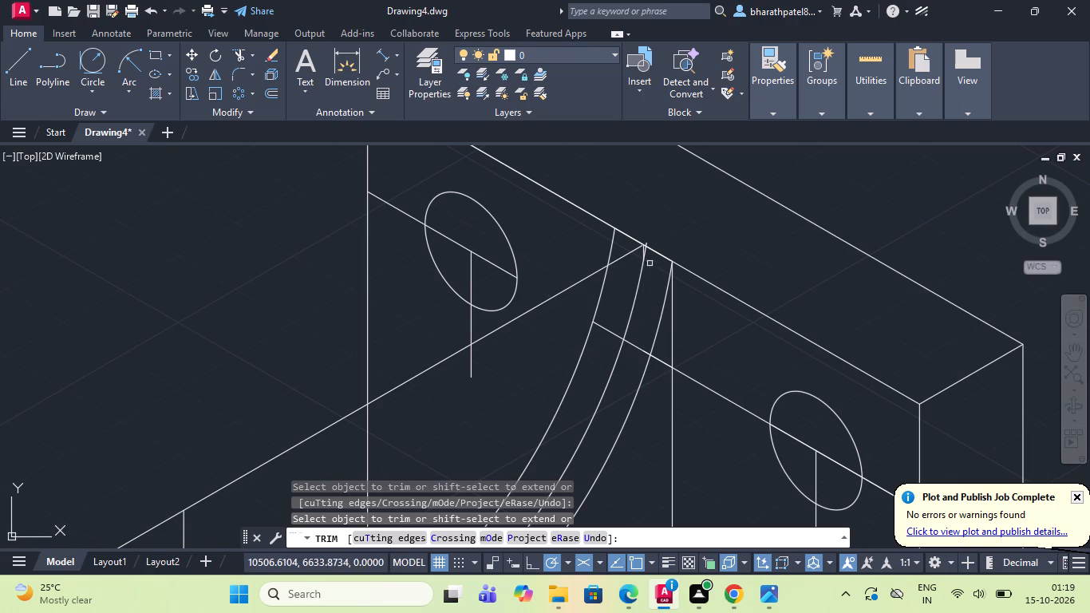
scroll(648, 243, "up", 3)
left_click(628, 277)
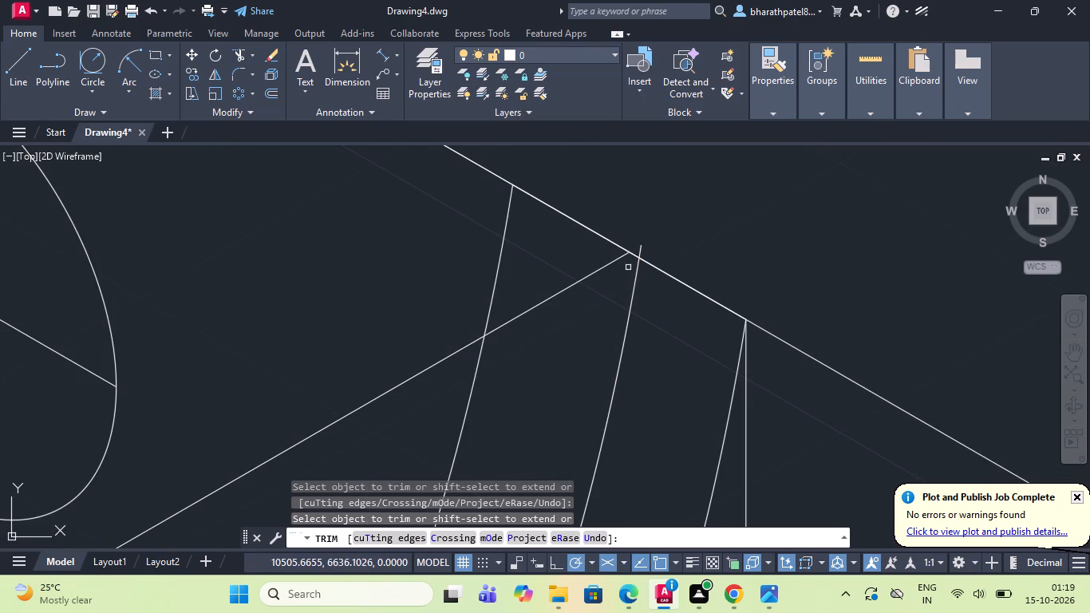
left_click(641, 248)
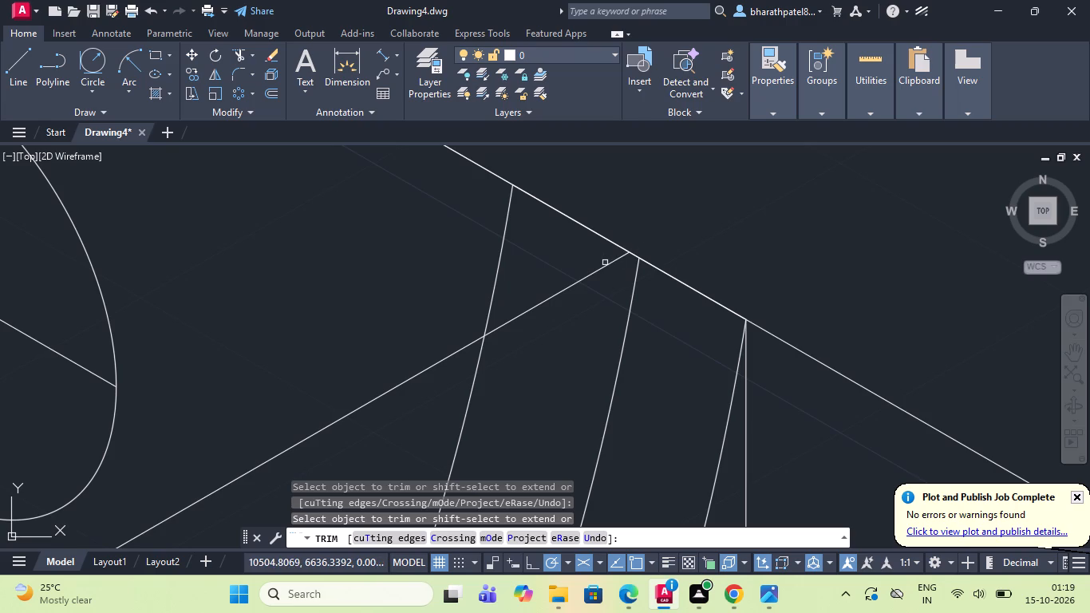
Trim the holes' slanted centre line across the rib arcs and onward up to the near hole.
scroll(588, 271, "down", 3)
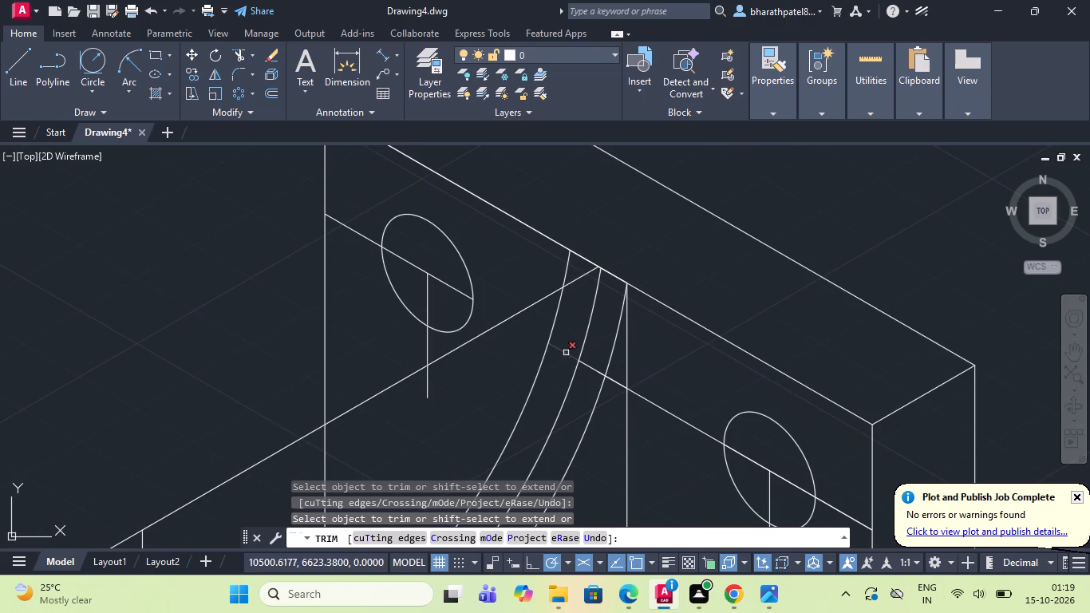
left_click(566, 353)
left_click(598, 370)
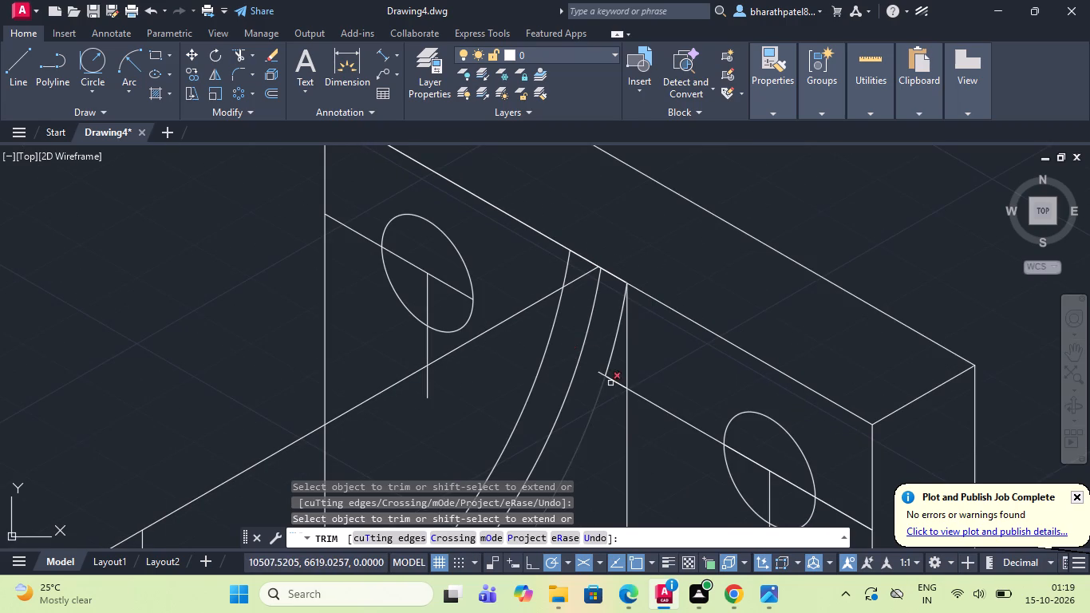
left_click(612, 382)
left_click(613, 380)
left_click(599, 372)
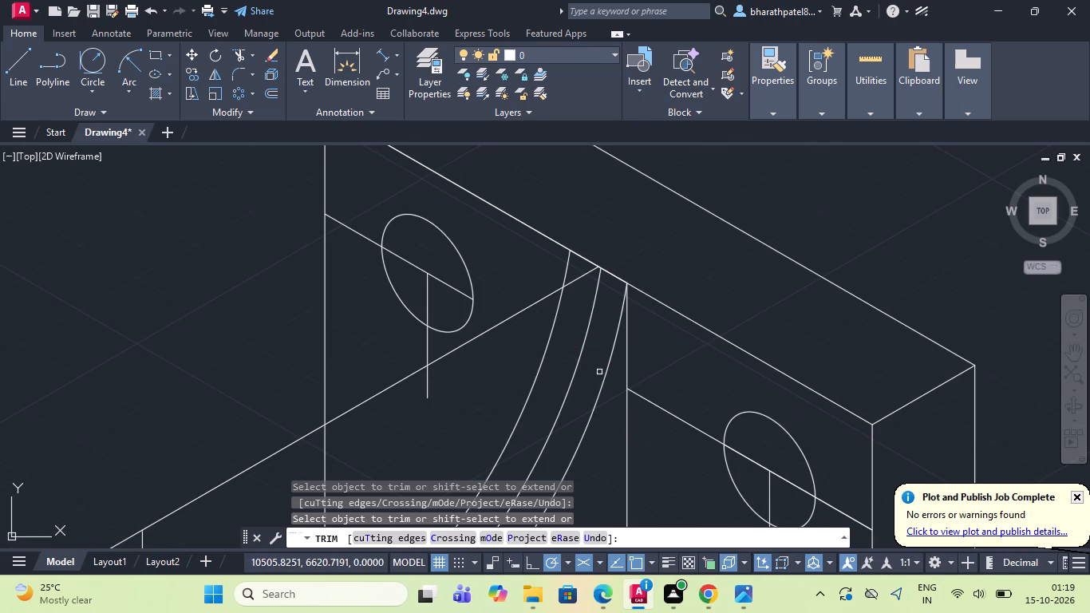
left_click(641, 397)
Trim the near hole's centre lines outside its ellipse, towards the face's vertical edge and below the hole.
scroll(642, 394, "down", 3)
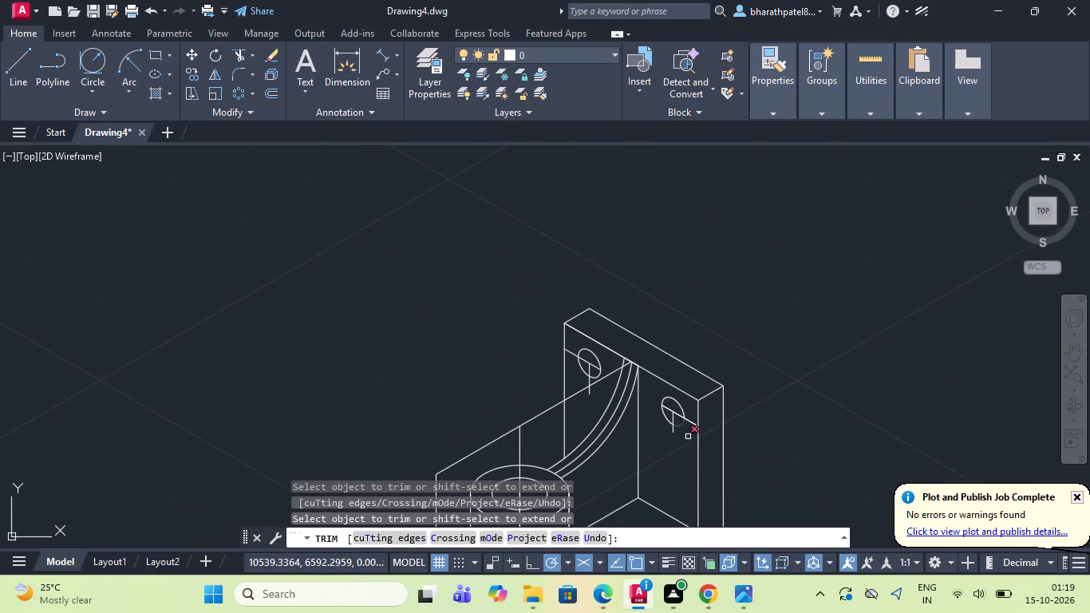
scroll(694, 441, "up", 3)
left_click(689, 378)
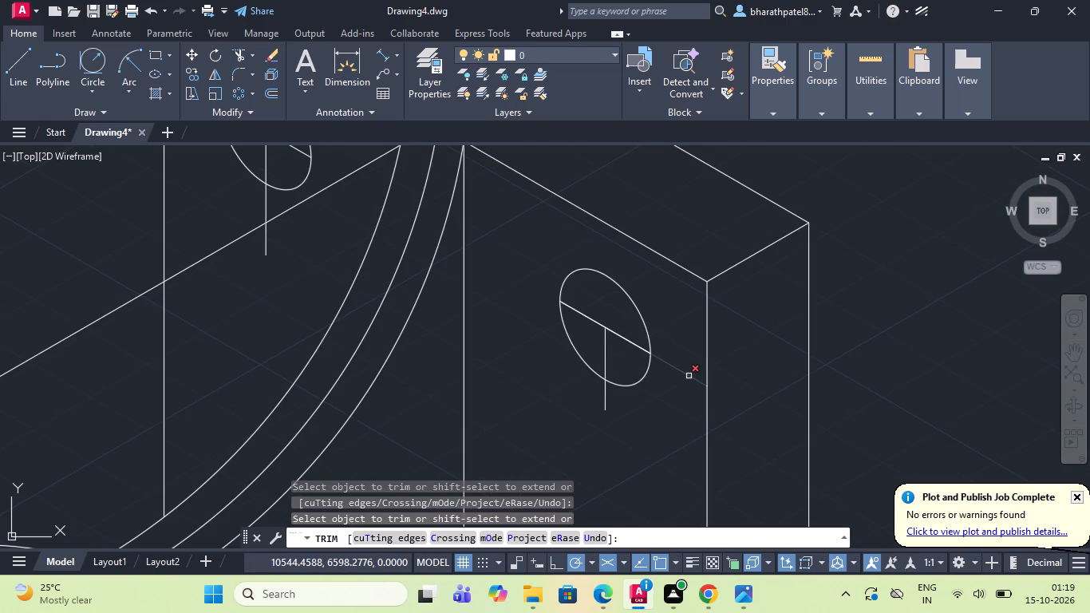
left_click(689, 376)
scroll(681, 380, "down", 2)
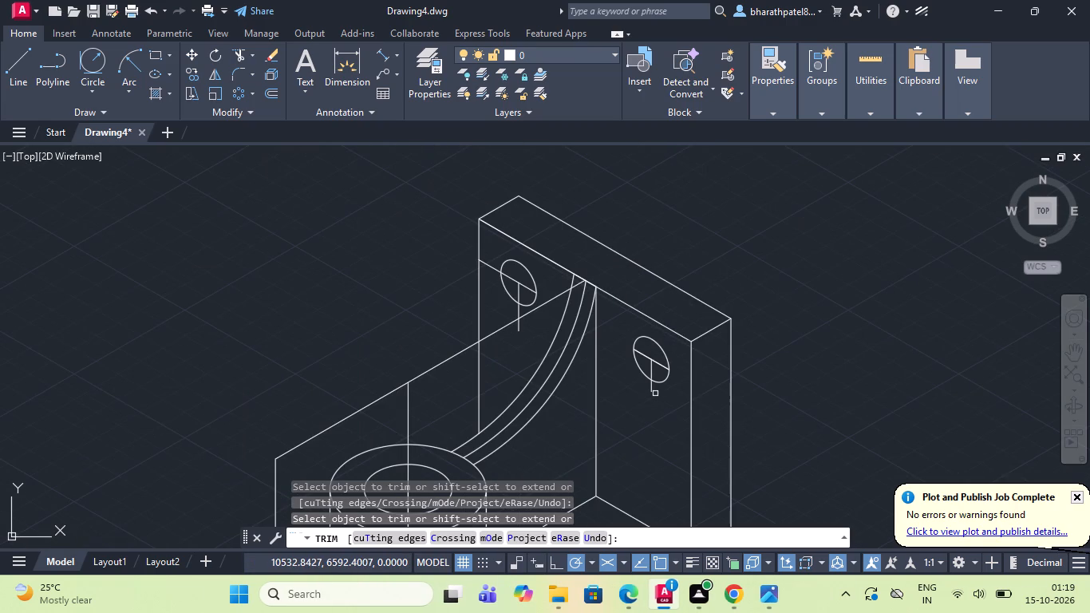
left_click(654, 387)
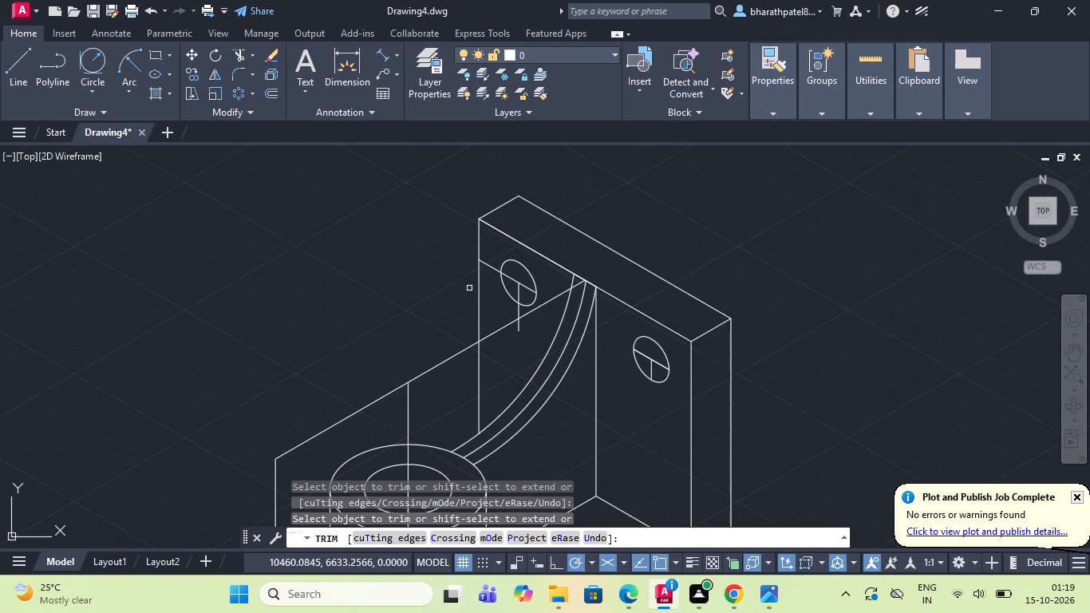
Trim the far hole's centre lines outside its ellipse, towards the face's far edge and below the hole.
left_click(488, 264)
scroll(511, 318, "up", 5)
left_click(585, 354)
left_click(507, 371)
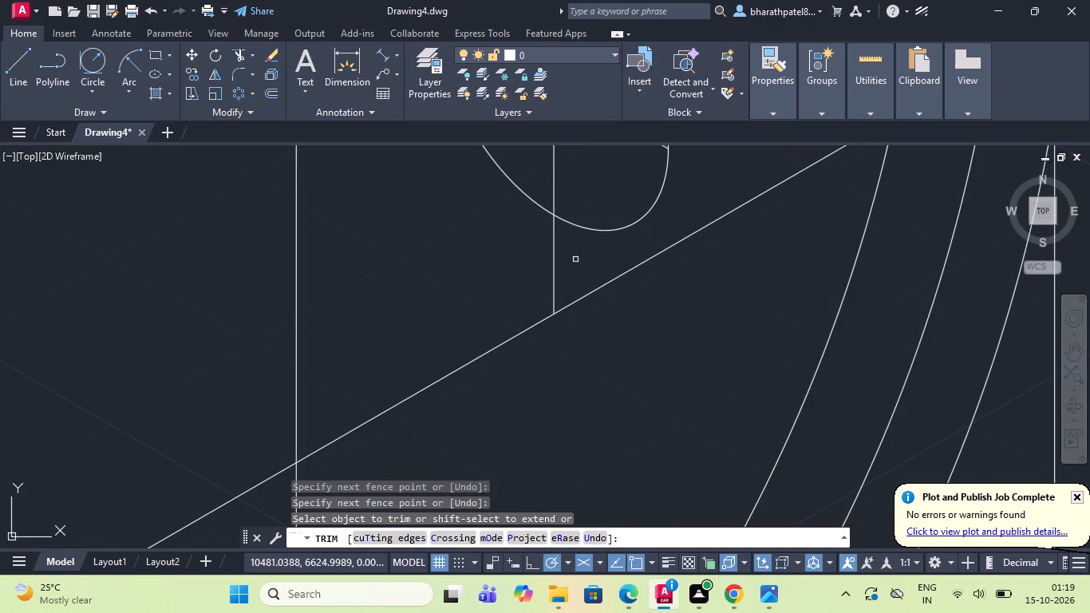
left_click_drag(575, 258, 561, 260)
left_click(523, 270)
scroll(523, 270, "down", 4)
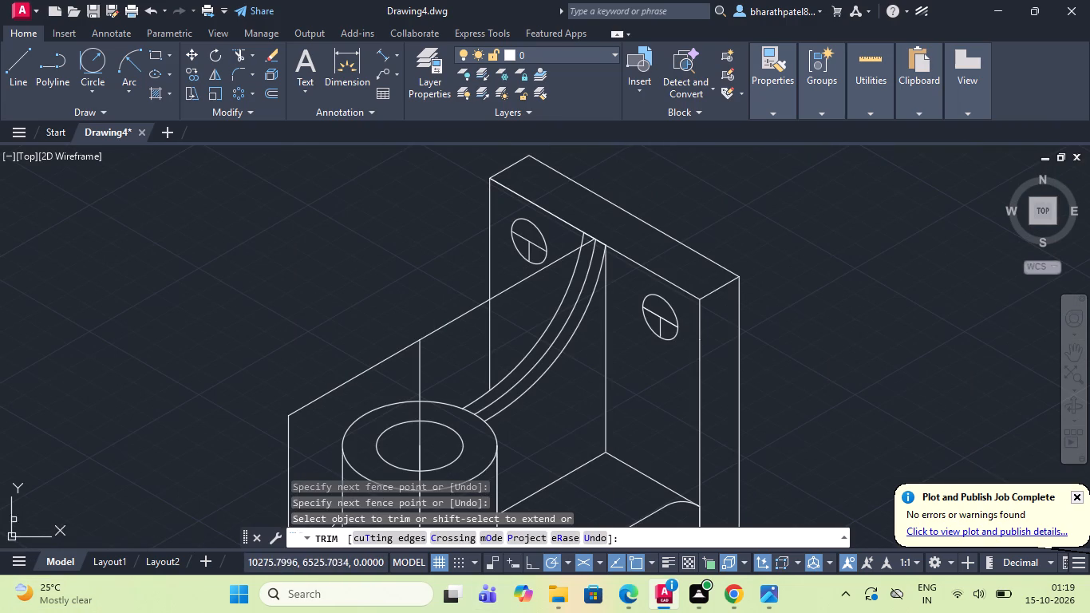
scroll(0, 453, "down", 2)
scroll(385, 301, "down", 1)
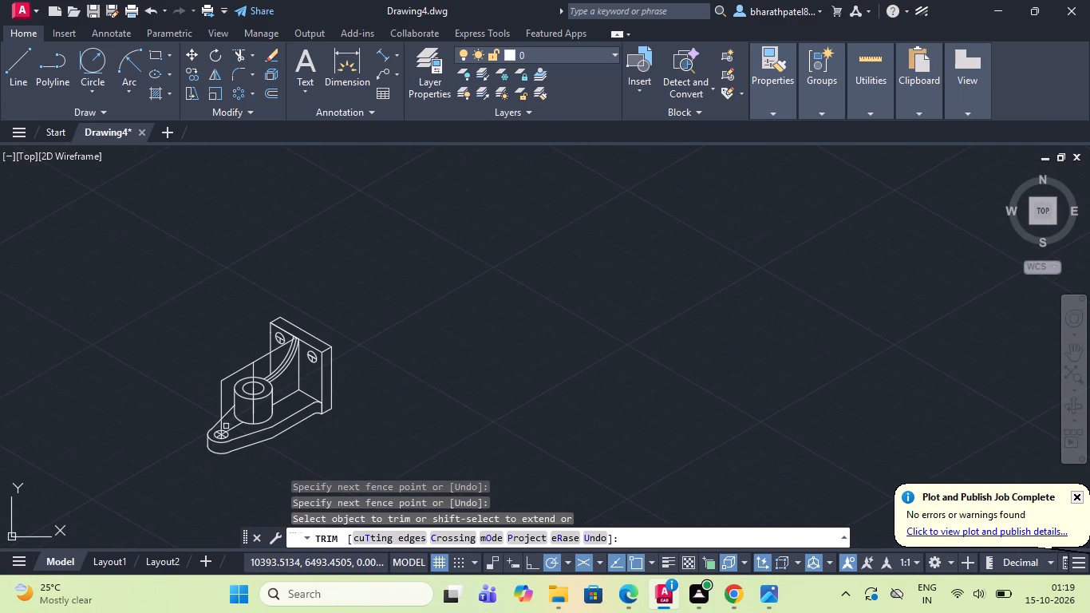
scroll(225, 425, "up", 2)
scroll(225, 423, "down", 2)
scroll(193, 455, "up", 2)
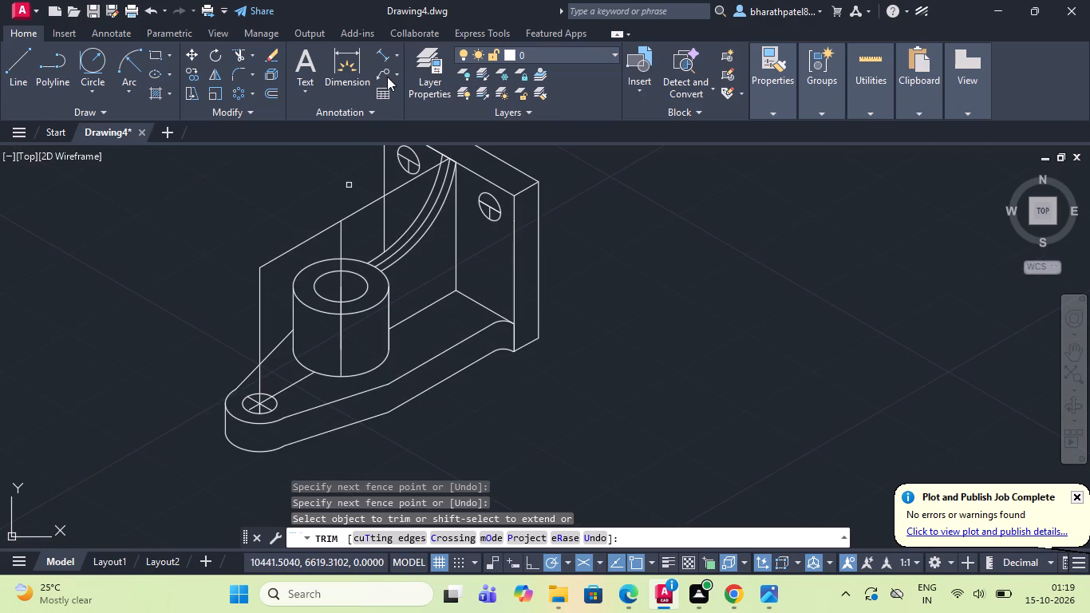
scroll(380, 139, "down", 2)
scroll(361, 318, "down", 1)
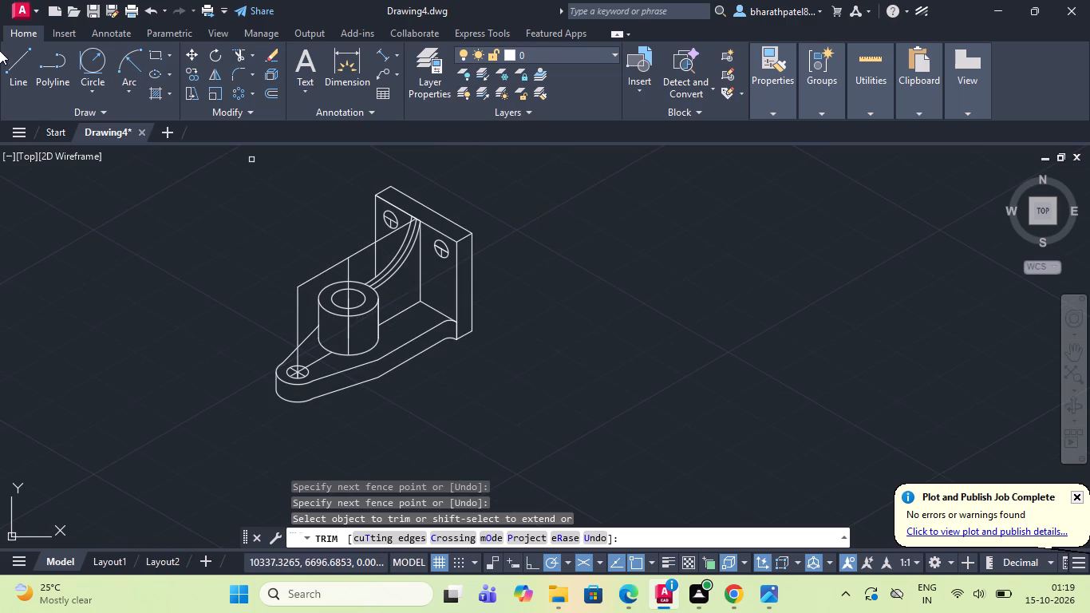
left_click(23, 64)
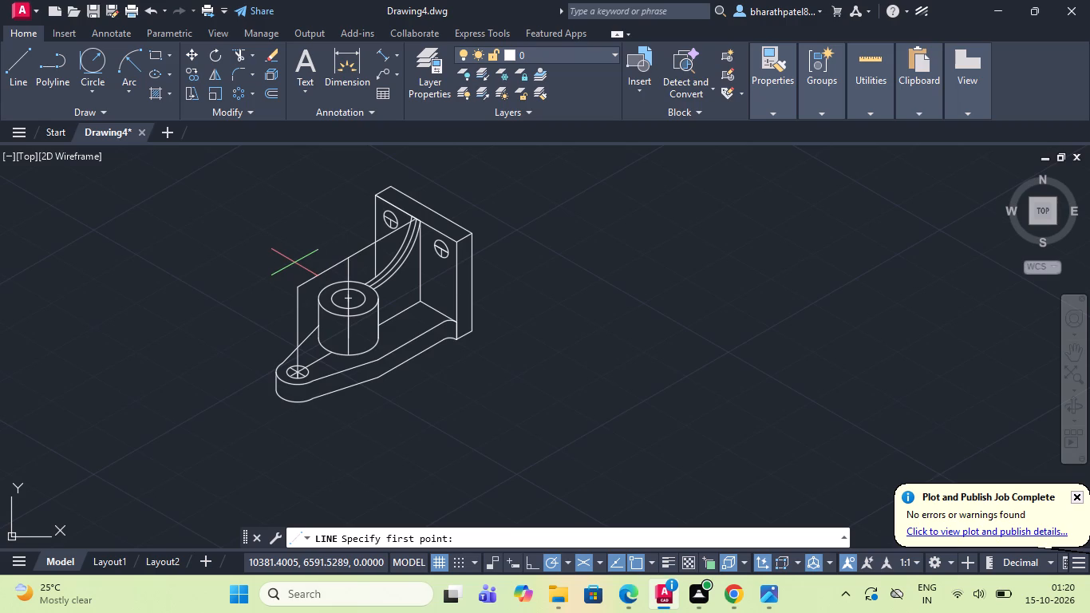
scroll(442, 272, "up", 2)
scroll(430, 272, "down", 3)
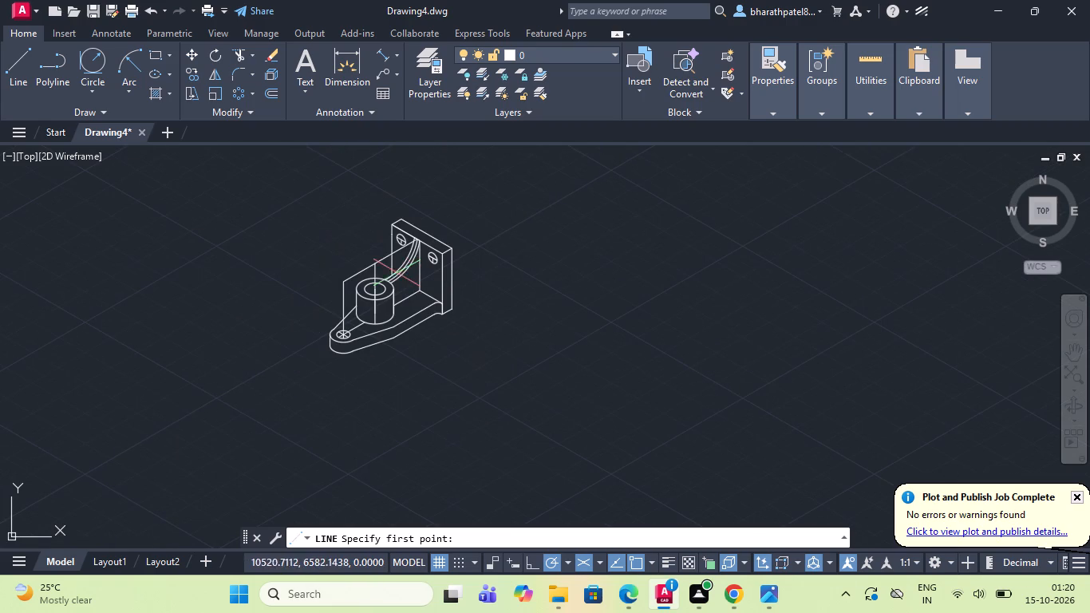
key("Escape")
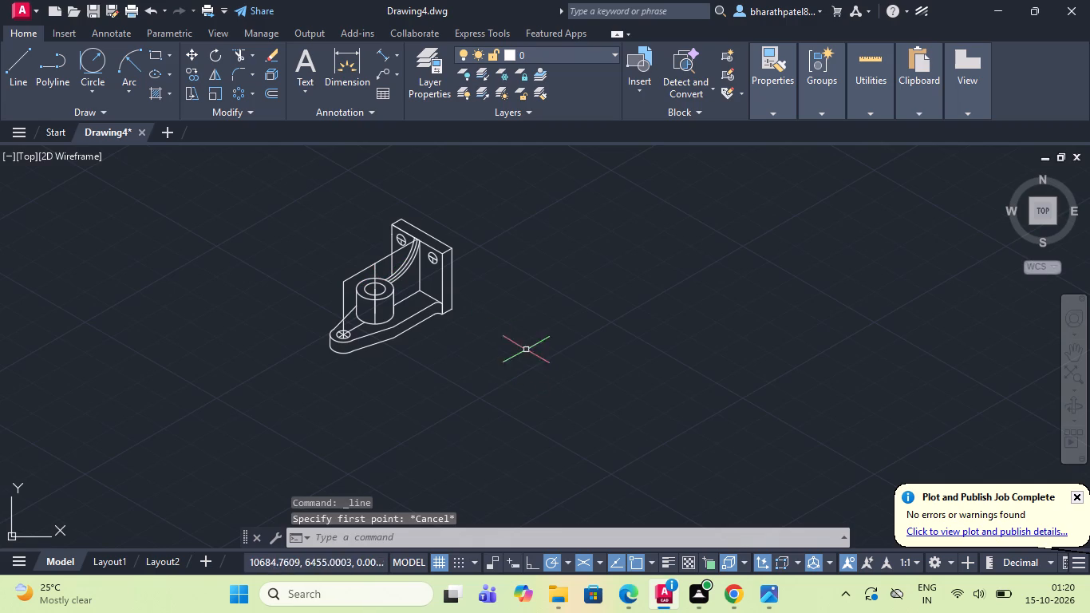
Trim the short 30° edge joining the face's near top corner to the plate's outer top corner.
scroll(516, 287, "up", 2)
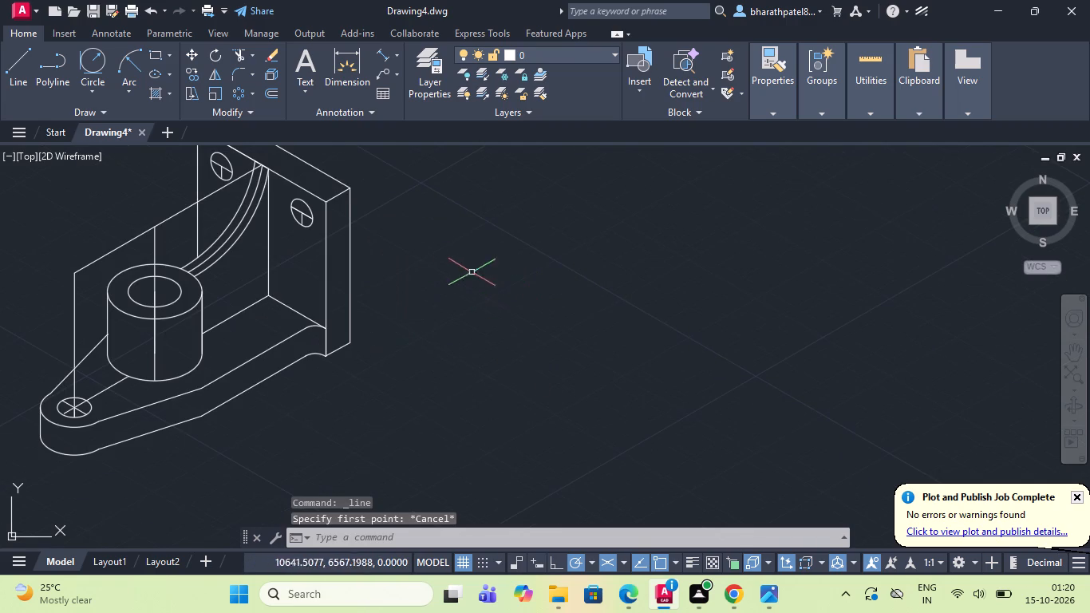
left_click(235, 56)
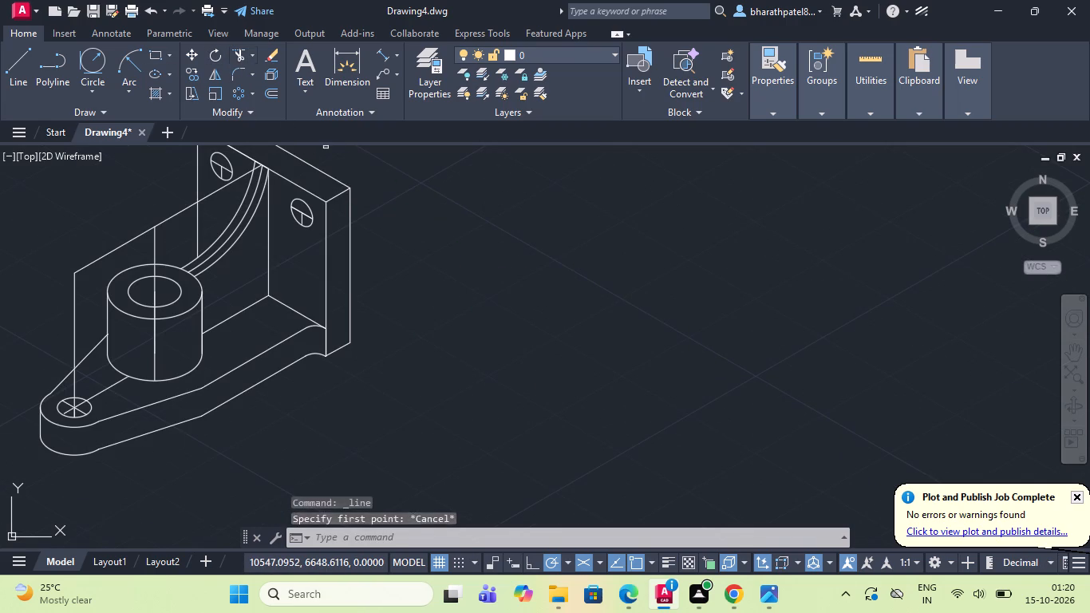
left_click(333, 196)
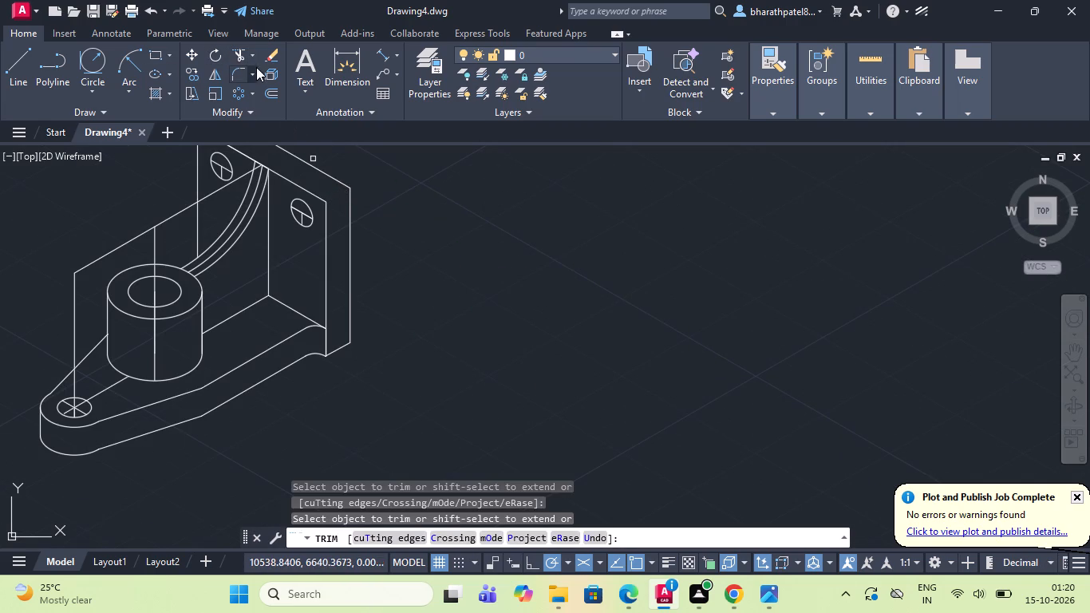
Fillet the plate front face's near top corner, between its vertical and slanted top edges, with radius 18.
left_click(236, 71)
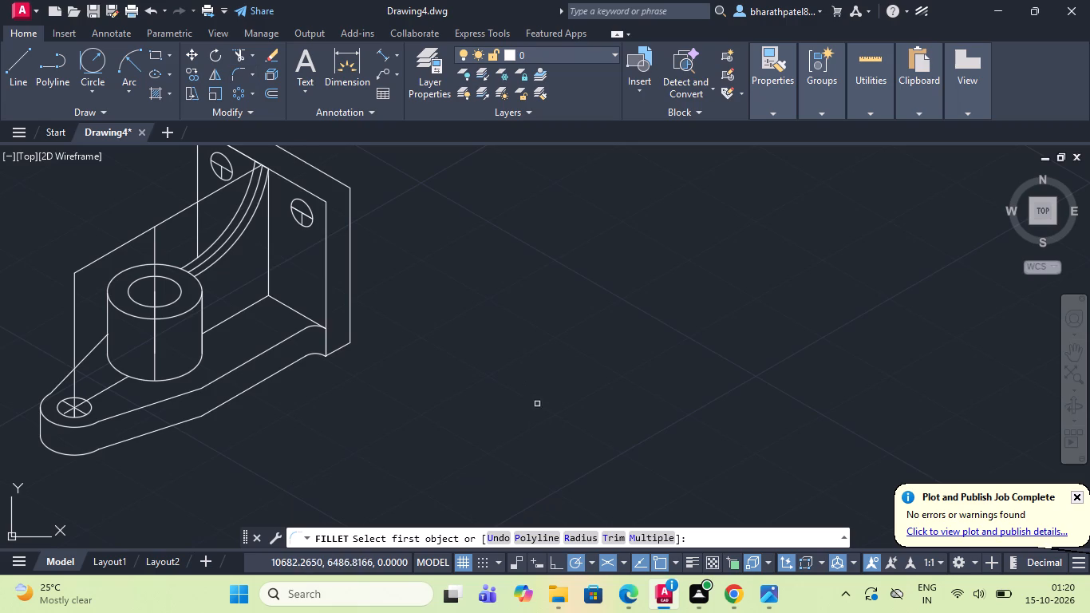
left_click(569, 535)
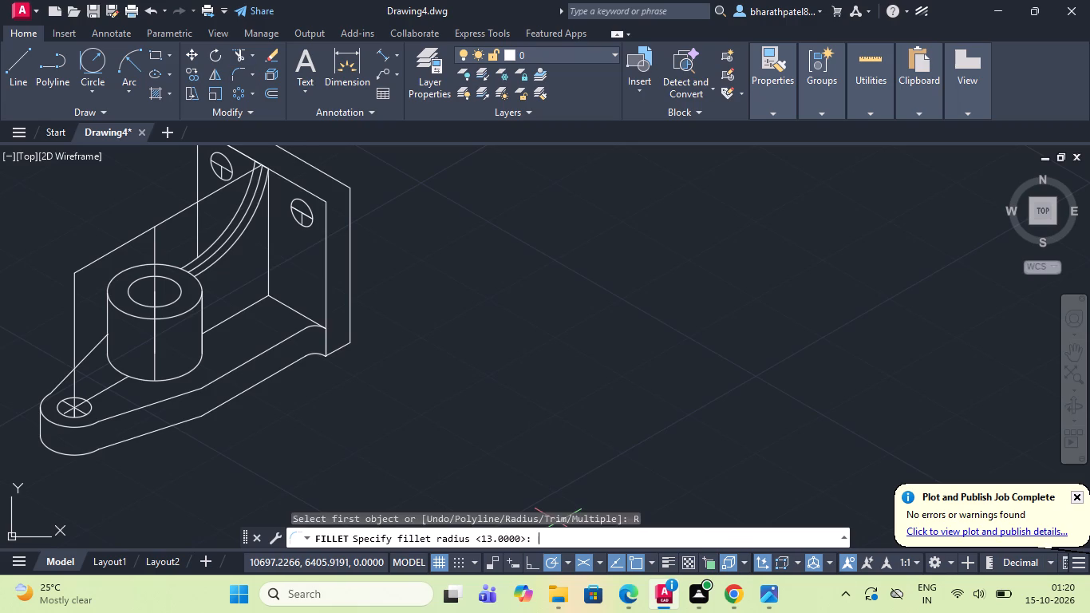
key("1")
key("8")
key("Return")
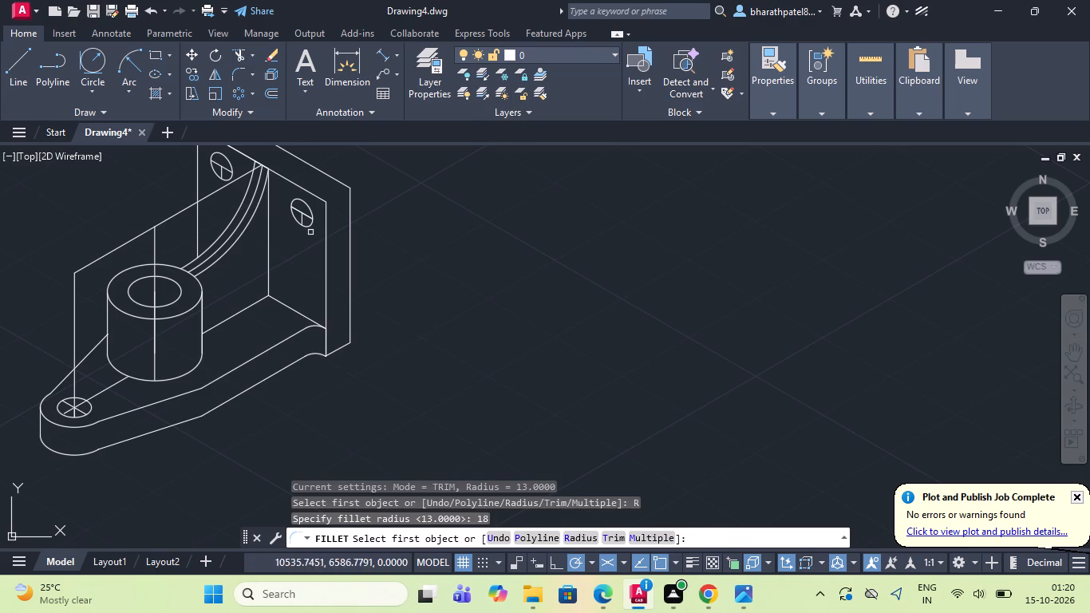
left_click(324, 226)
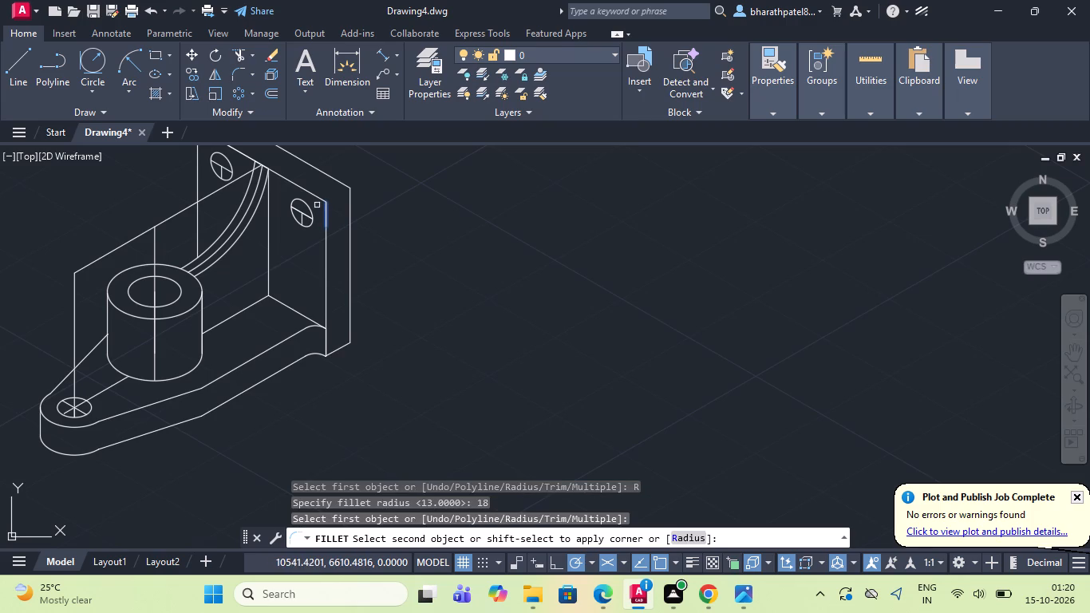
left_click(315, 196)
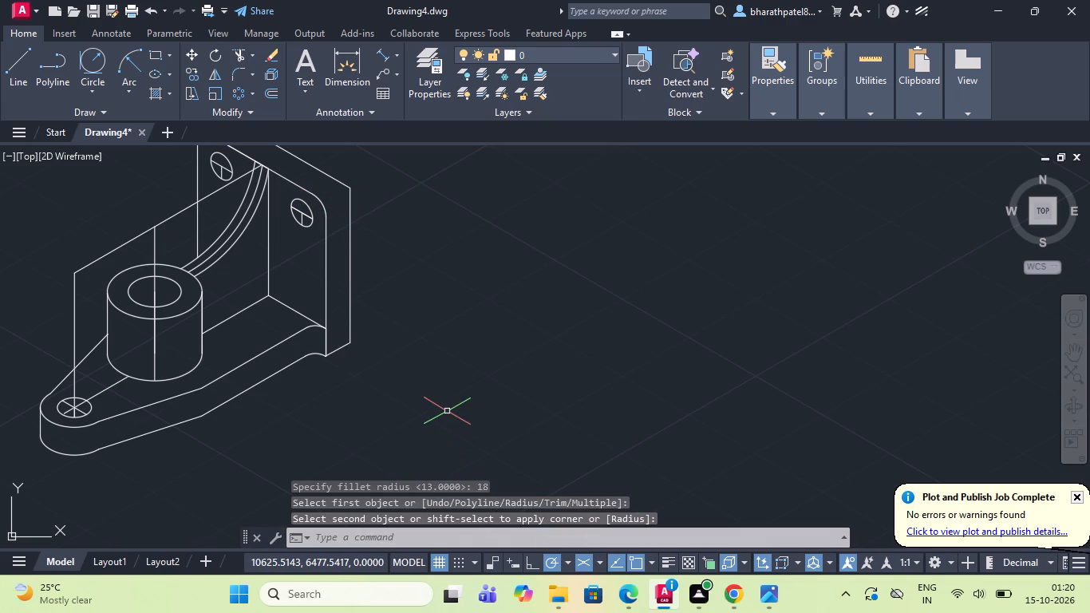
Fillet the plate's outer near top corner, between the back top edge and the outer vertical edge, with radius 18.
key("space")
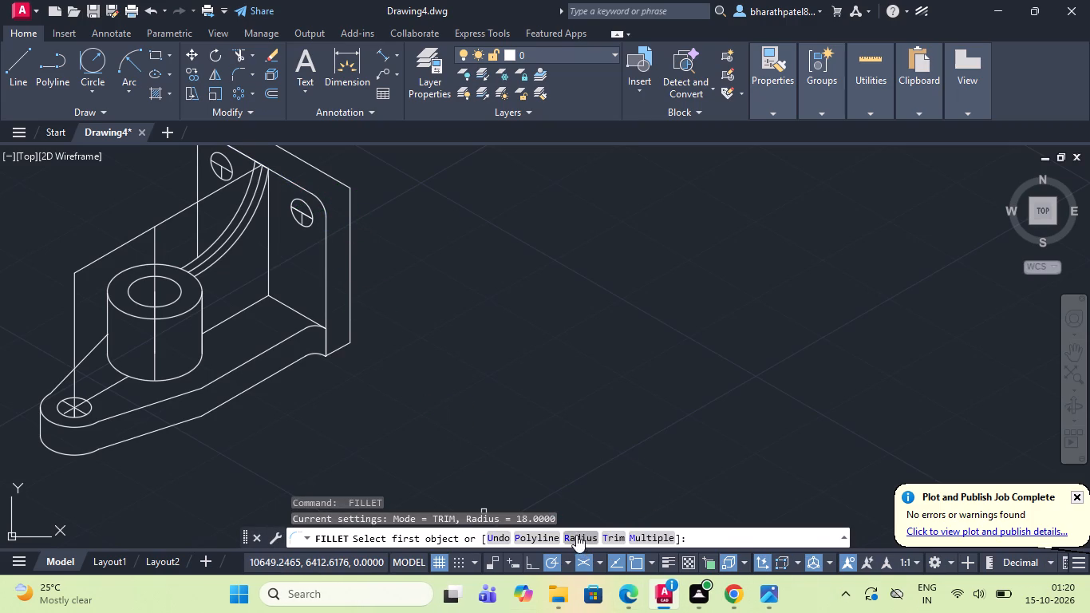
left_click(576, 534)
key("1")
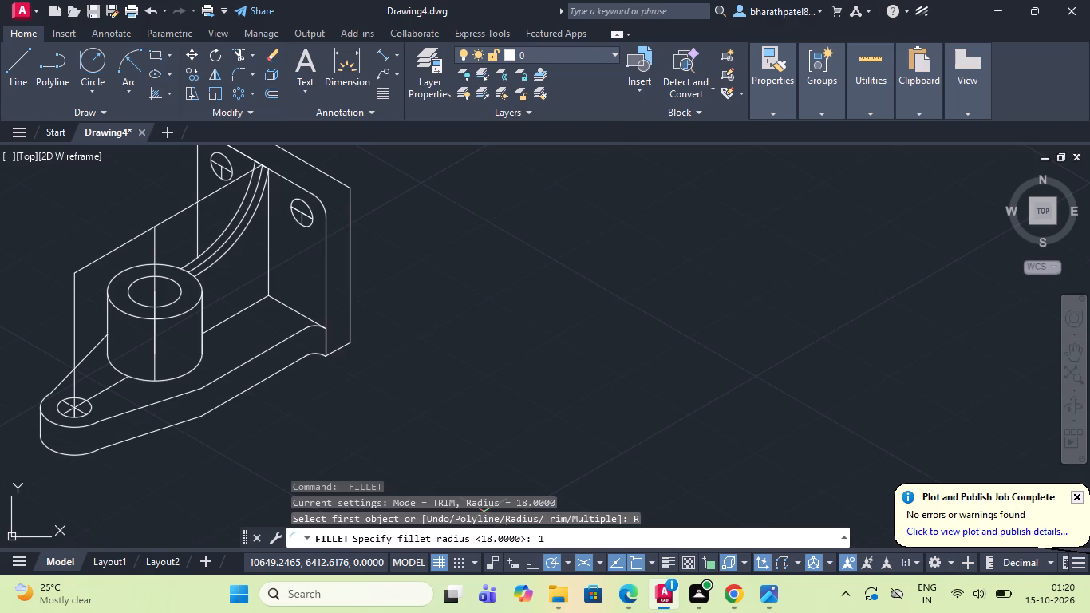
key("8")
key("Return")
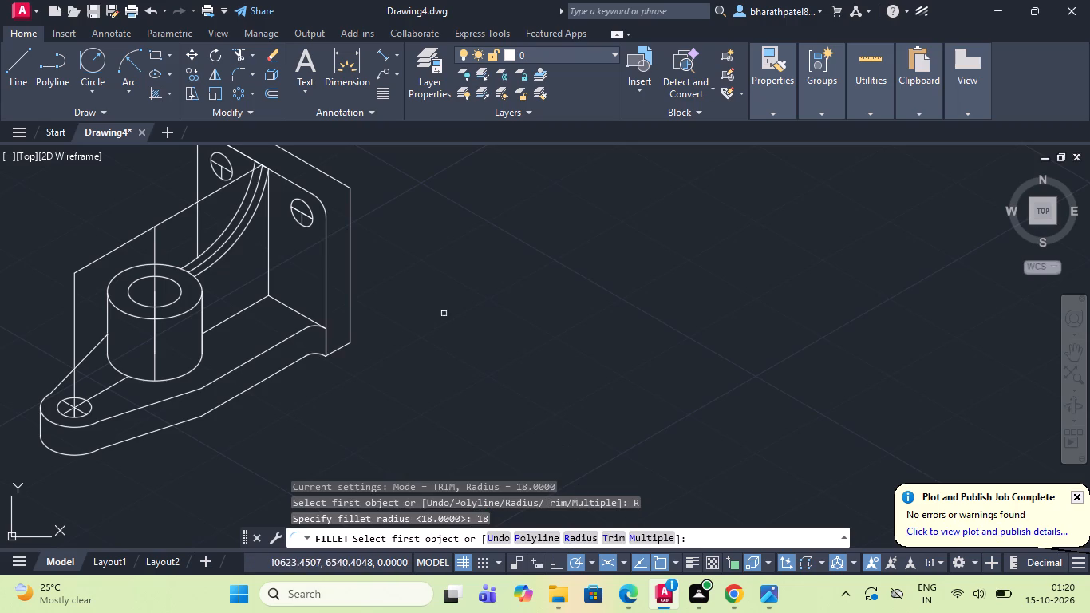
left_click(332, 179)
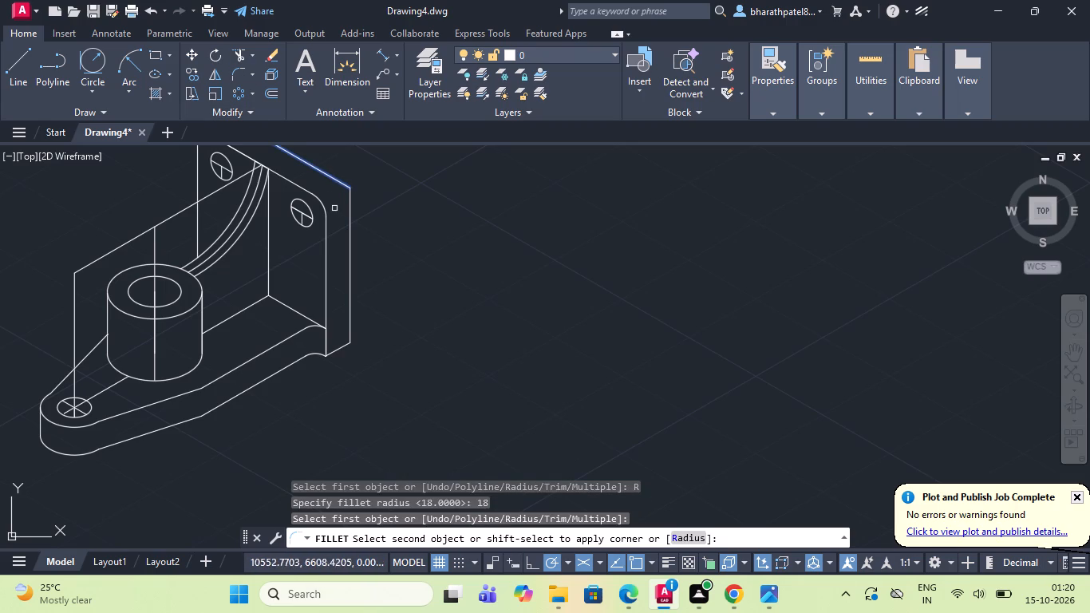
left_click(349, 227)
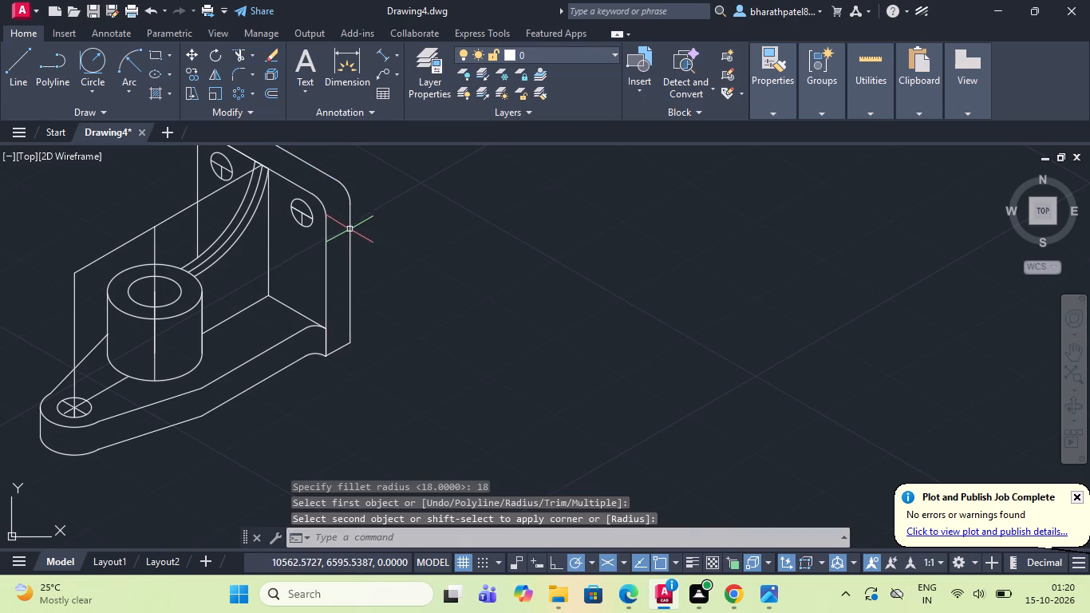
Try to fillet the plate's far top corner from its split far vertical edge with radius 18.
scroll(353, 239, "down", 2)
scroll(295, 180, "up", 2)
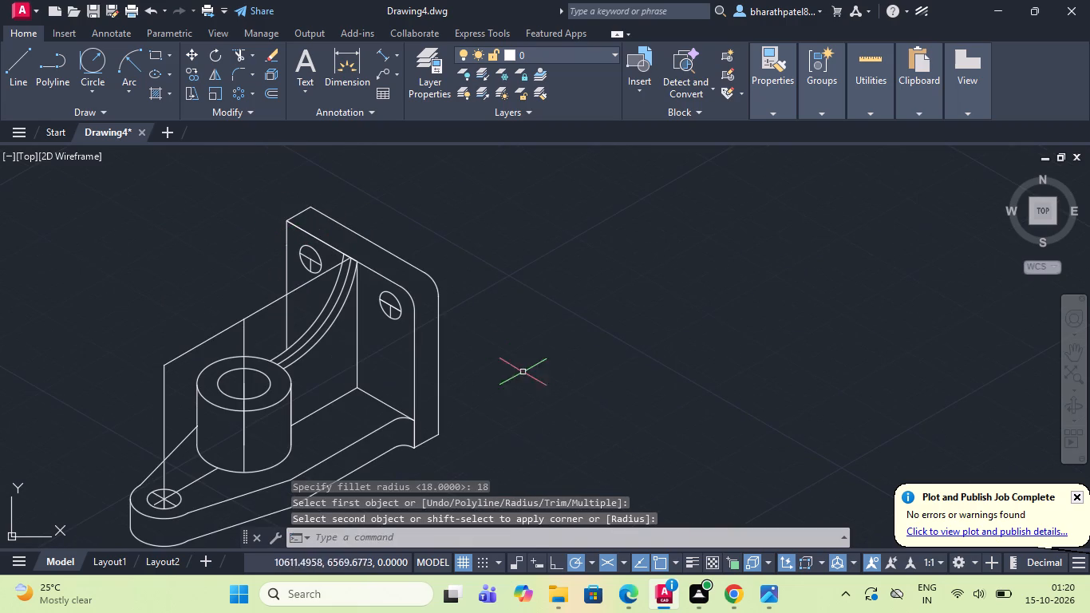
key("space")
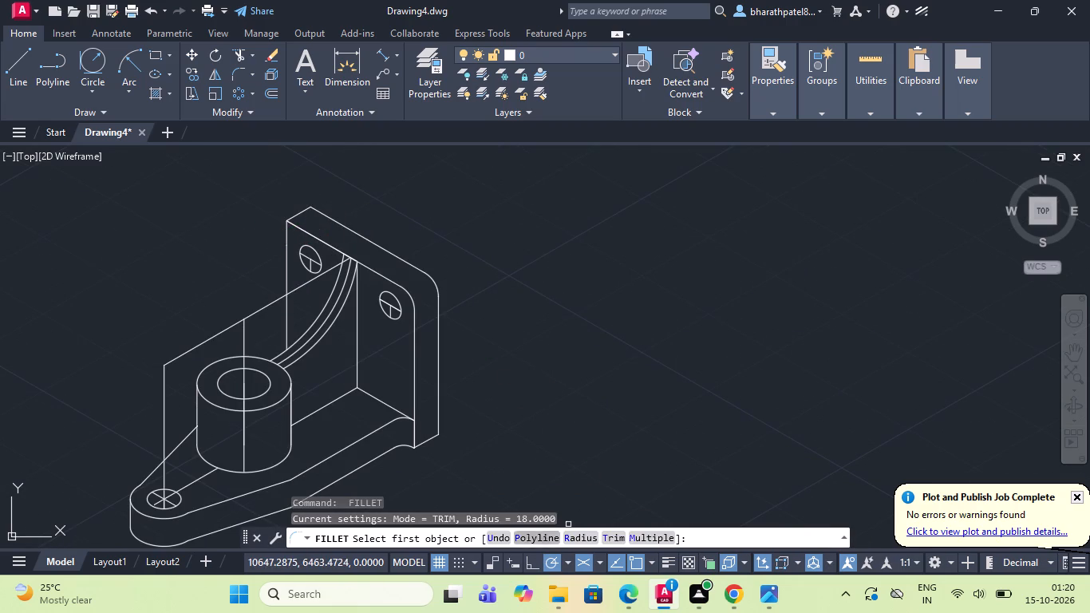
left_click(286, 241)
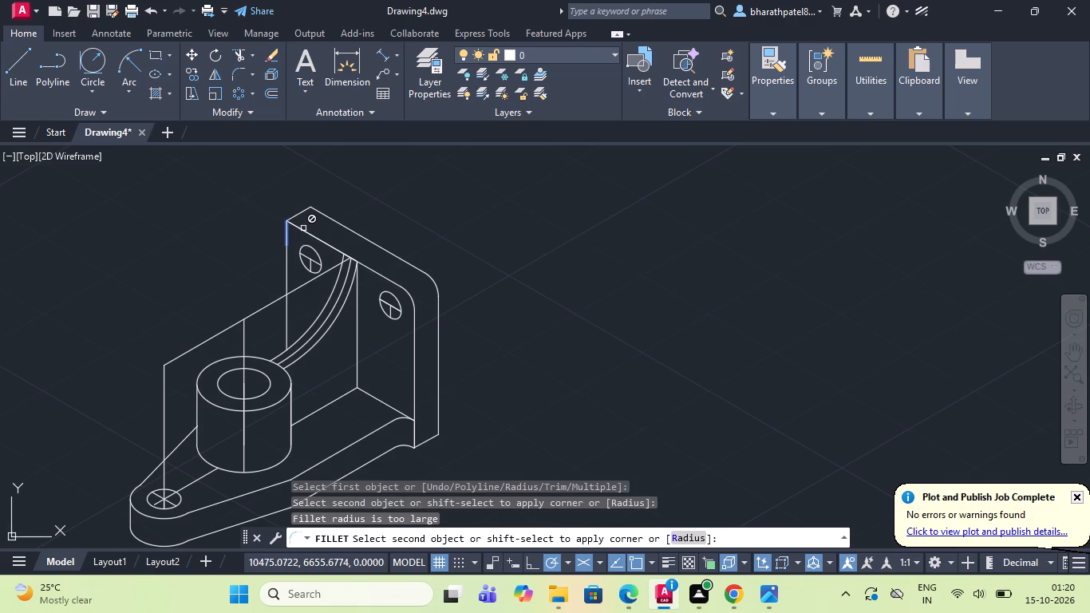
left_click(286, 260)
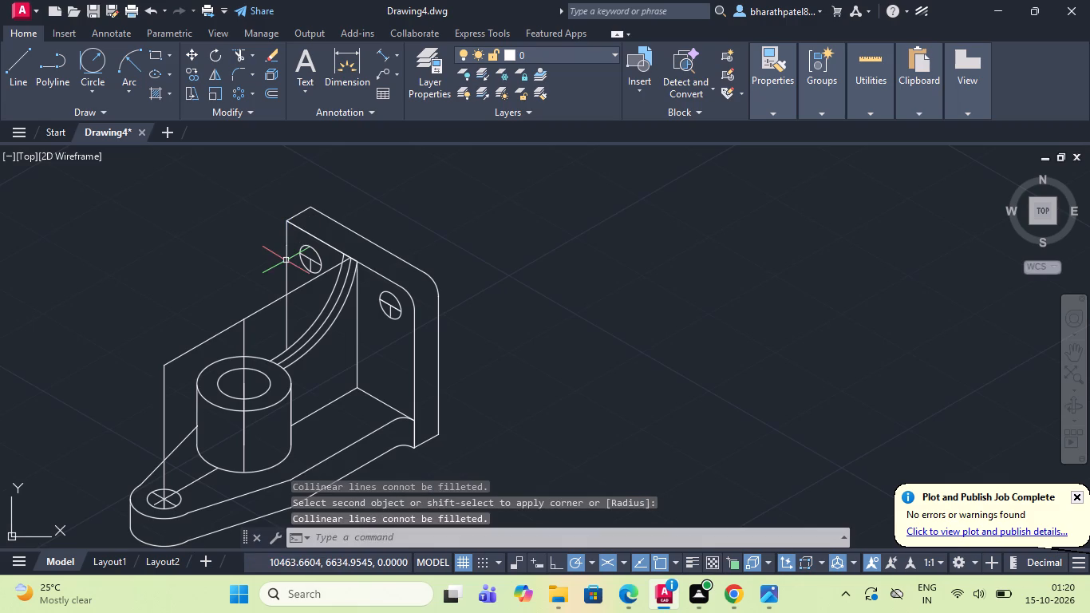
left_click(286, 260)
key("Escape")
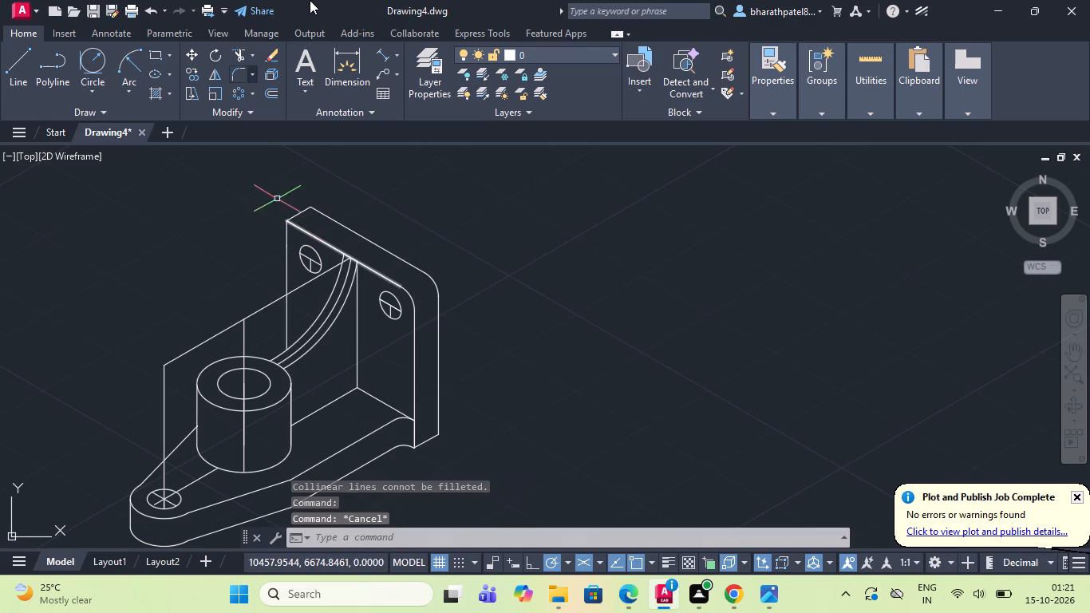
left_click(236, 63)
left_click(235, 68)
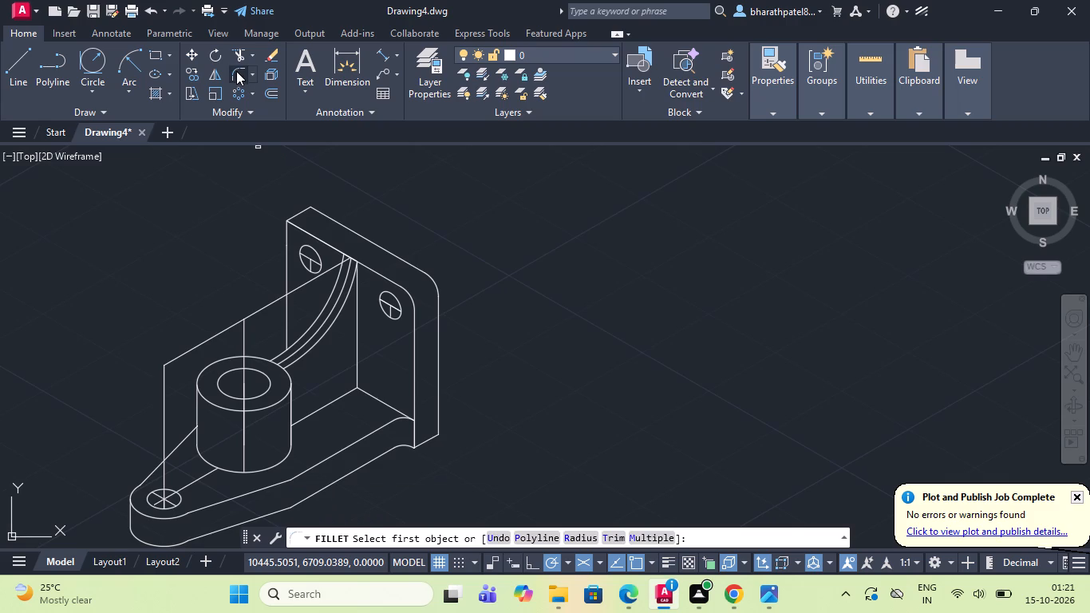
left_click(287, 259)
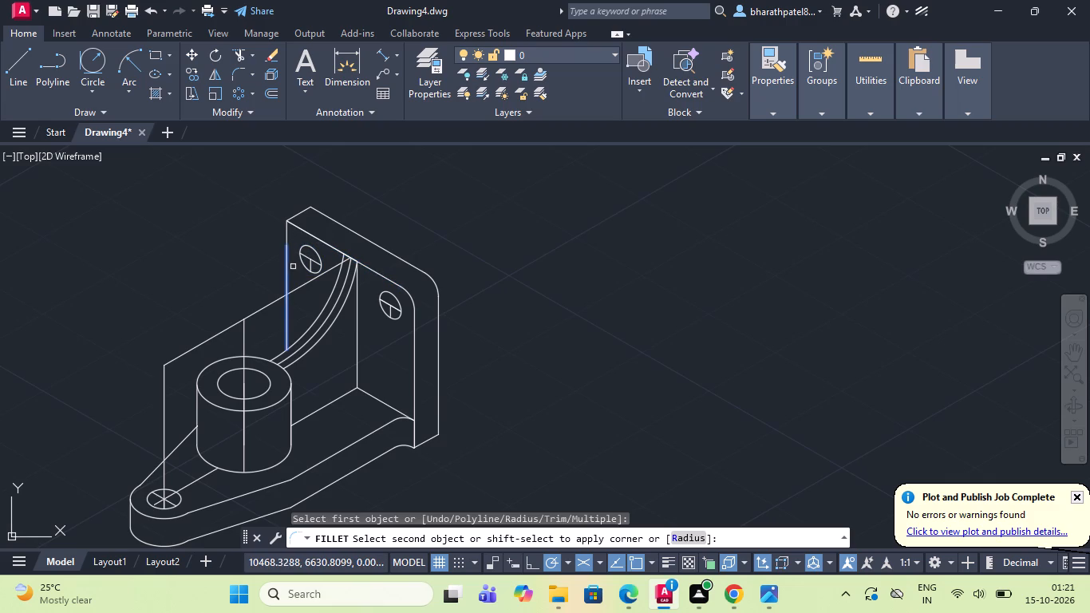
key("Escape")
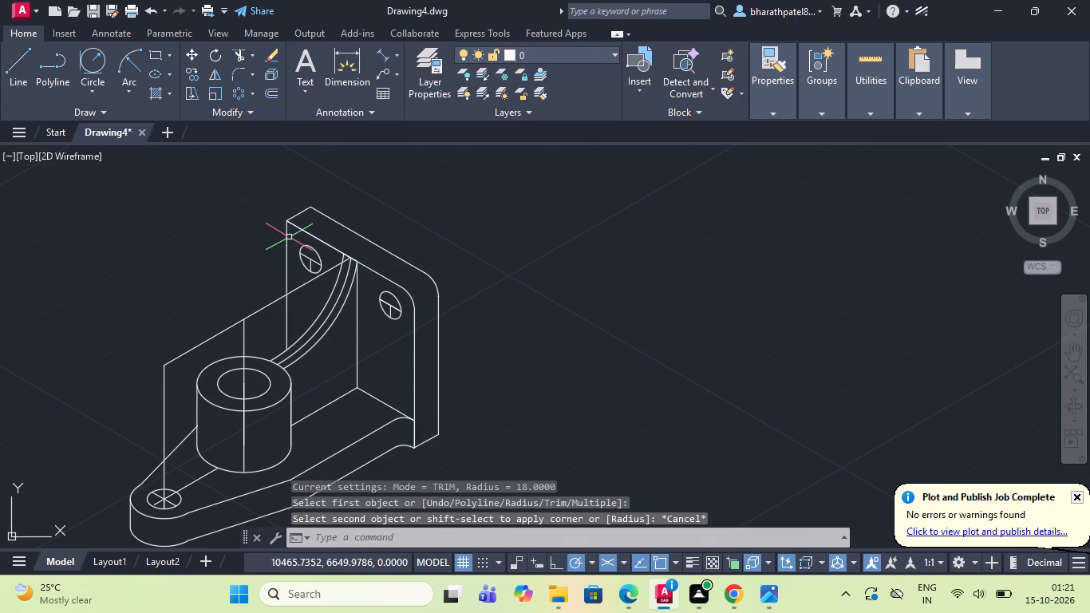
Join the two collinear segments of the plate's far vertical edge into one line.
left_click(287, 235)
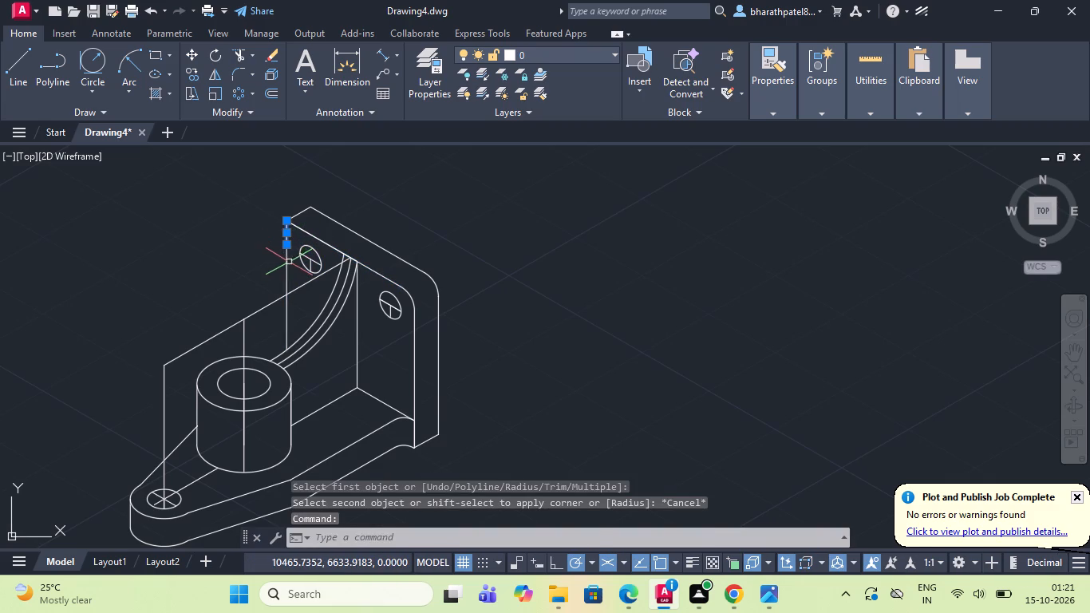
left_click(289, 262)
left_click(284, 261)
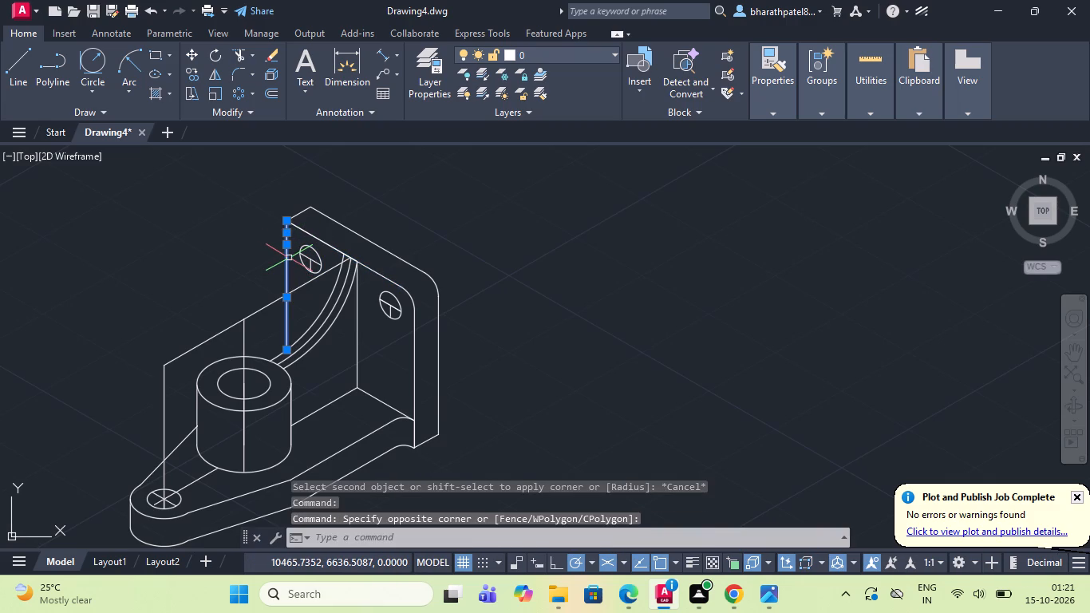
key("j")
key("Return")
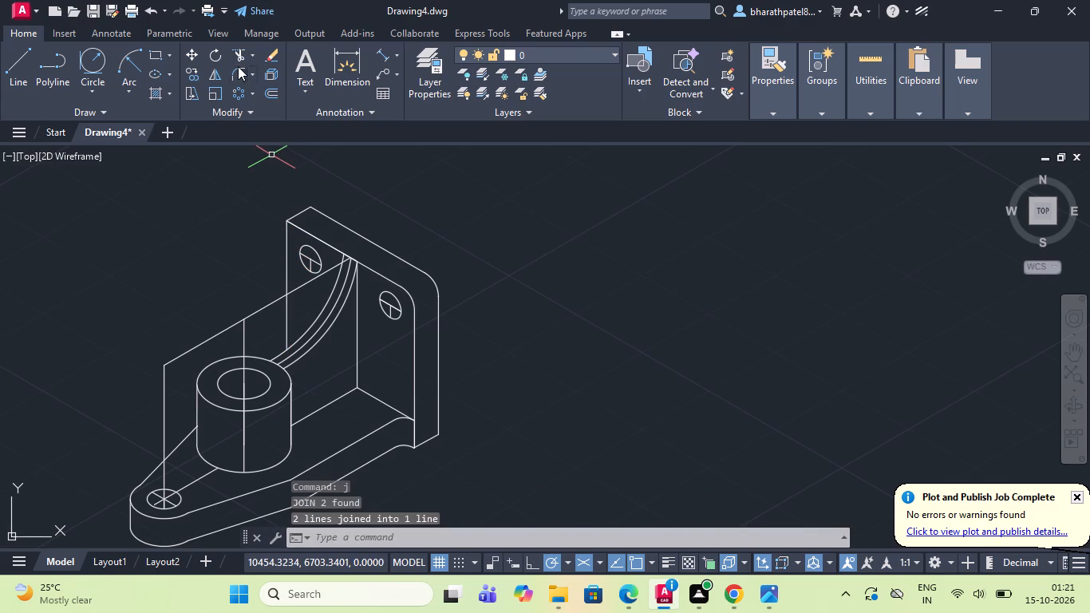
Fillet the joined far vertical edge with the plate's back top edge at radius 18.
left_click(238, 66)
left_click(288, 253)
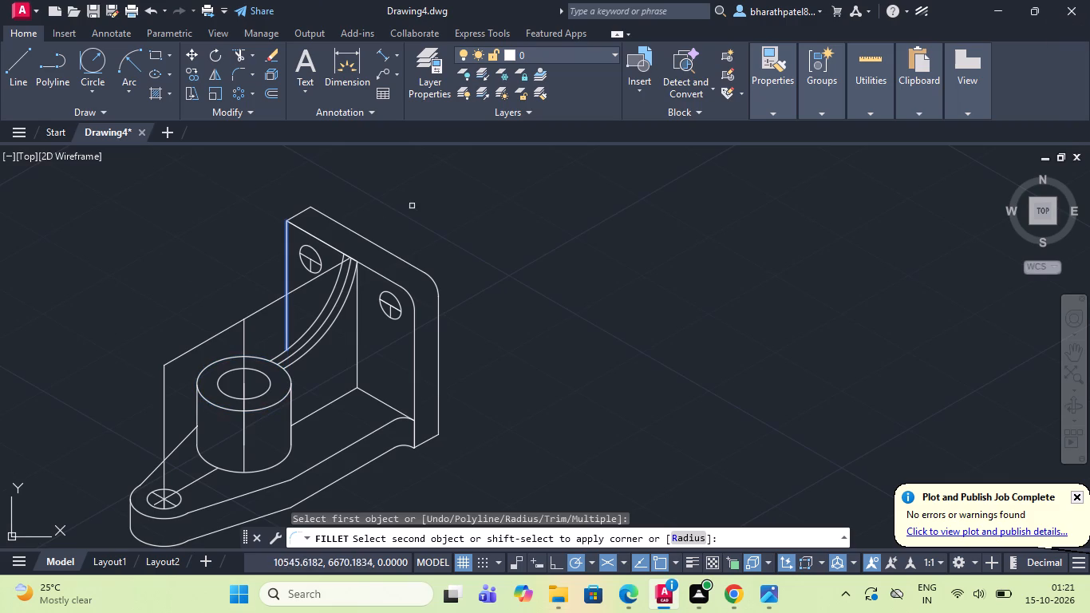
left_click(328, 219)
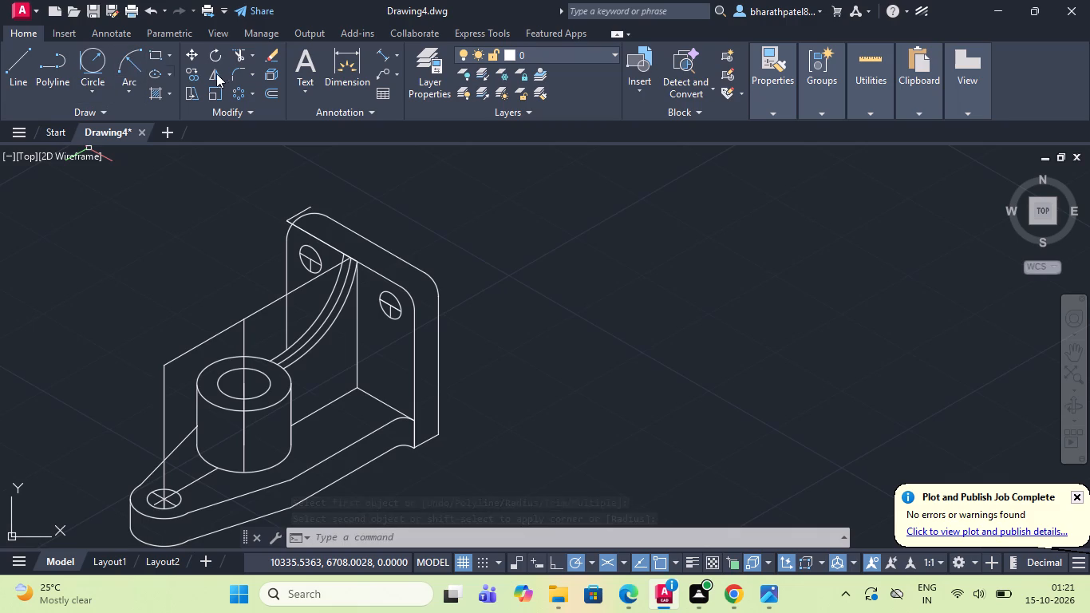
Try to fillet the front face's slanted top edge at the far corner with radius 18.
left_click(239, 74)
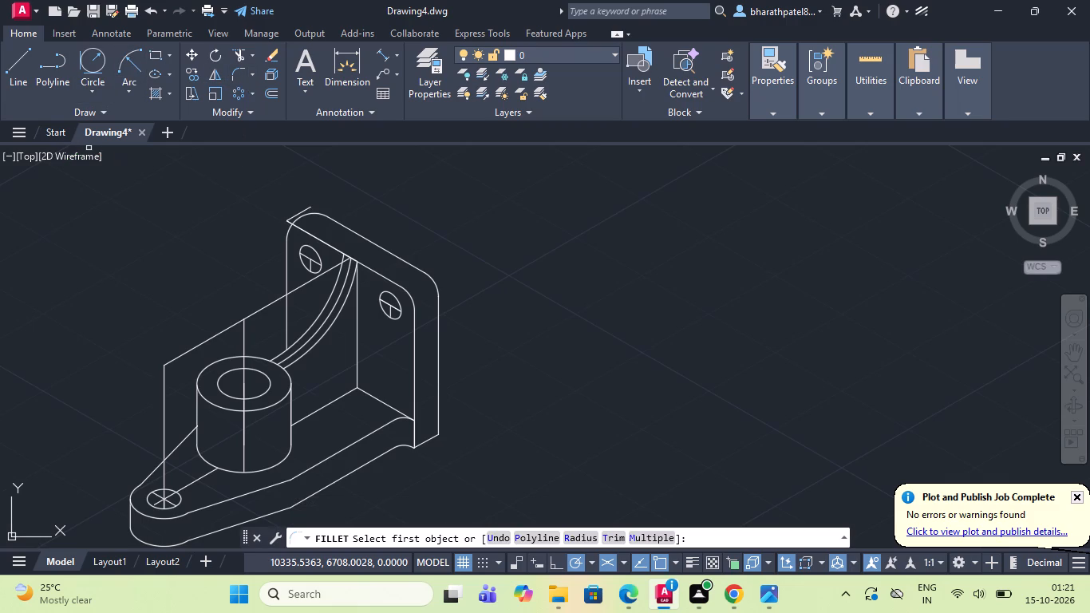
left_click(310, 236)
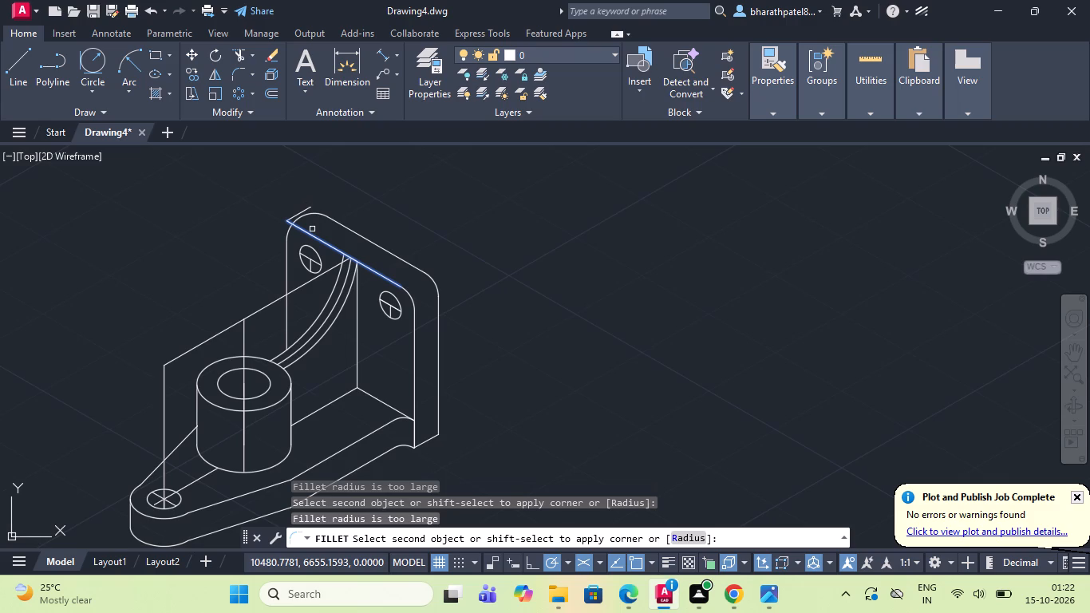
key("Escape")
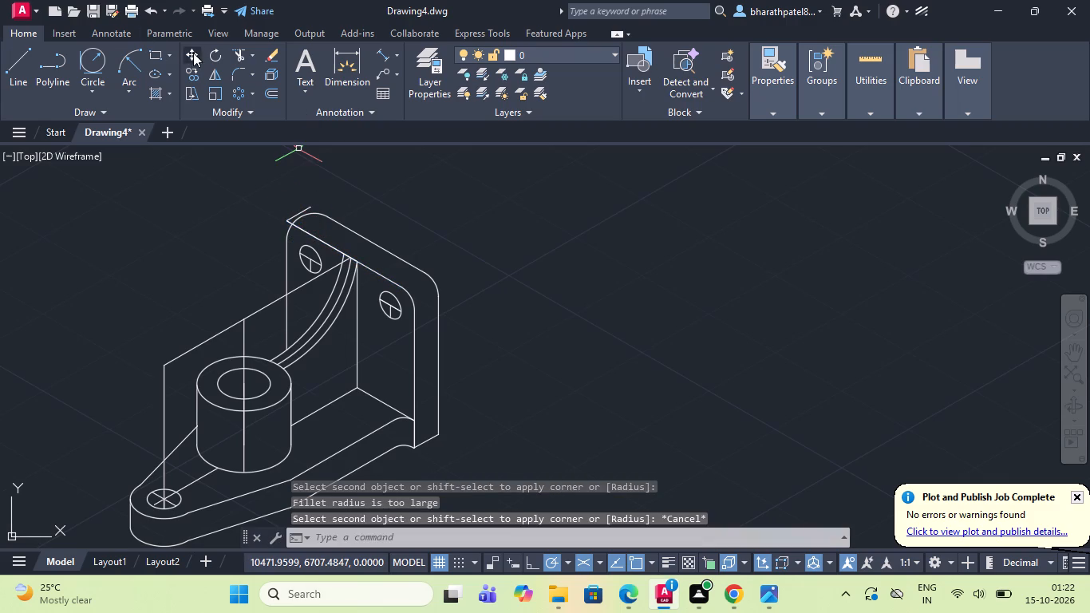
Trim the front top edge's overshoot beyond the far fillet arc and remove the leftover short 30° corner edge.
left_click(238, 55)
scroll(254, 219, "up", 4)
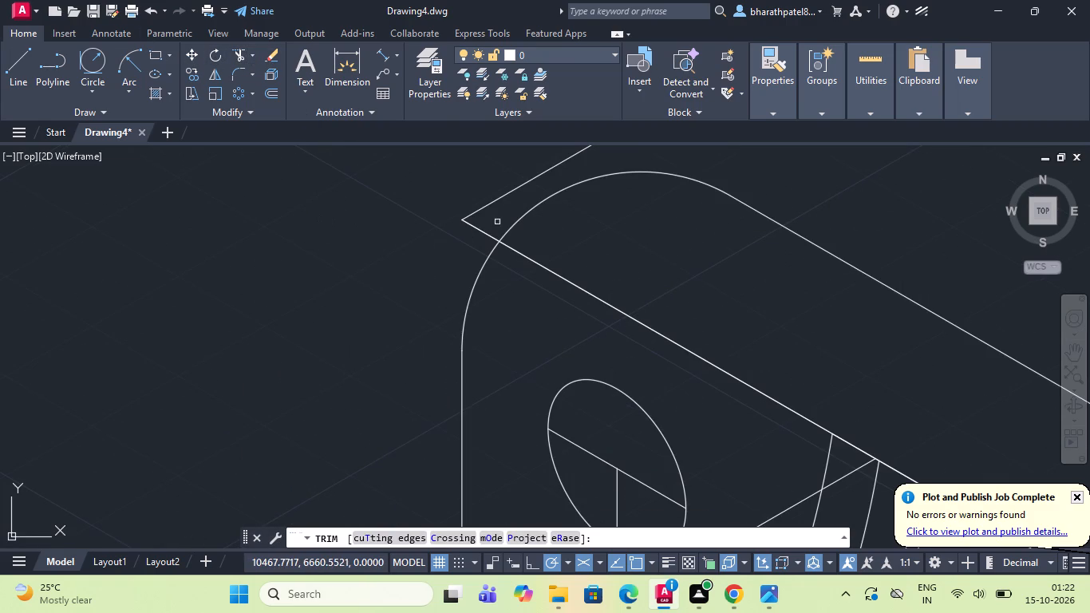
left_click(487, 227)
left_click(451, 249)
left_click(479, 198)
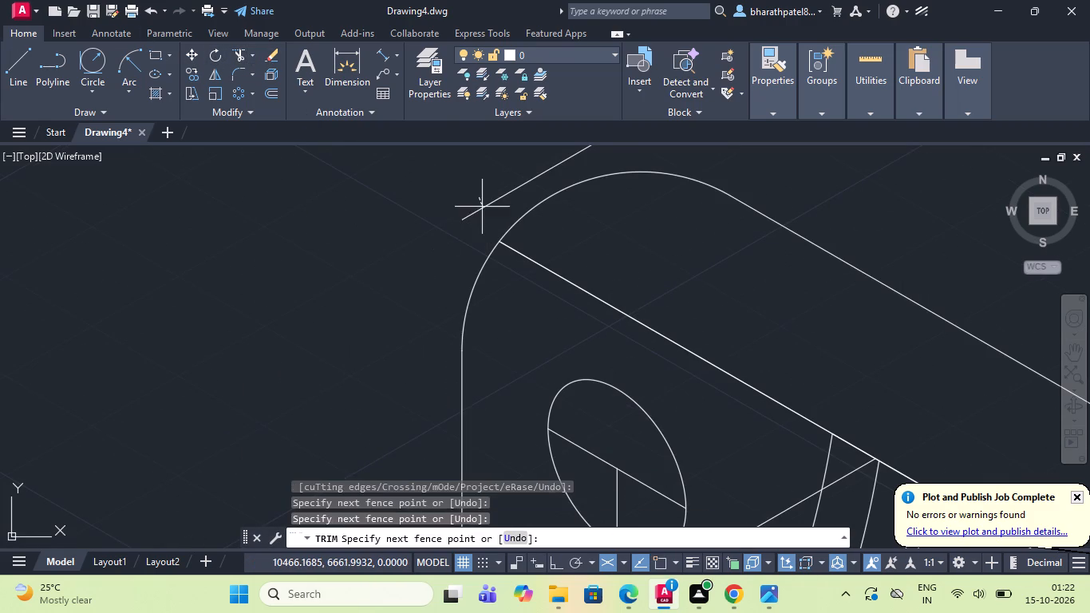
left_click(482, 220)
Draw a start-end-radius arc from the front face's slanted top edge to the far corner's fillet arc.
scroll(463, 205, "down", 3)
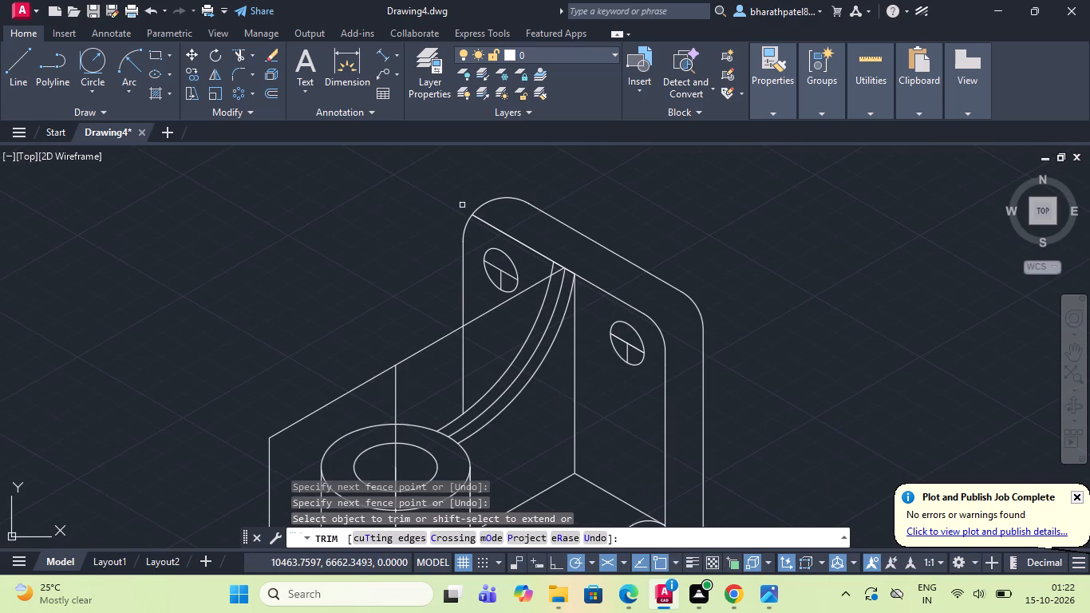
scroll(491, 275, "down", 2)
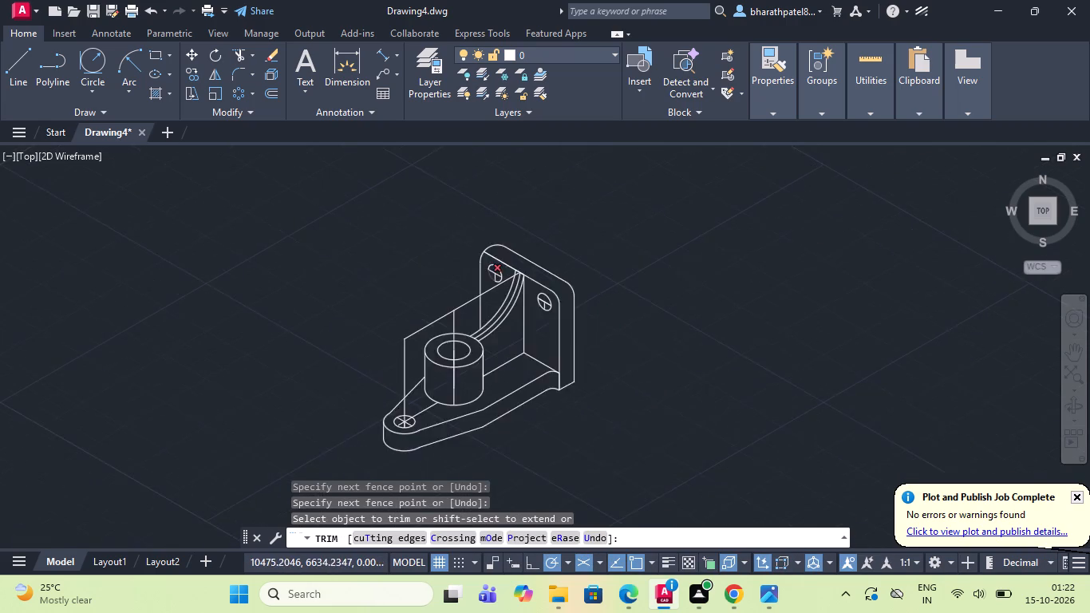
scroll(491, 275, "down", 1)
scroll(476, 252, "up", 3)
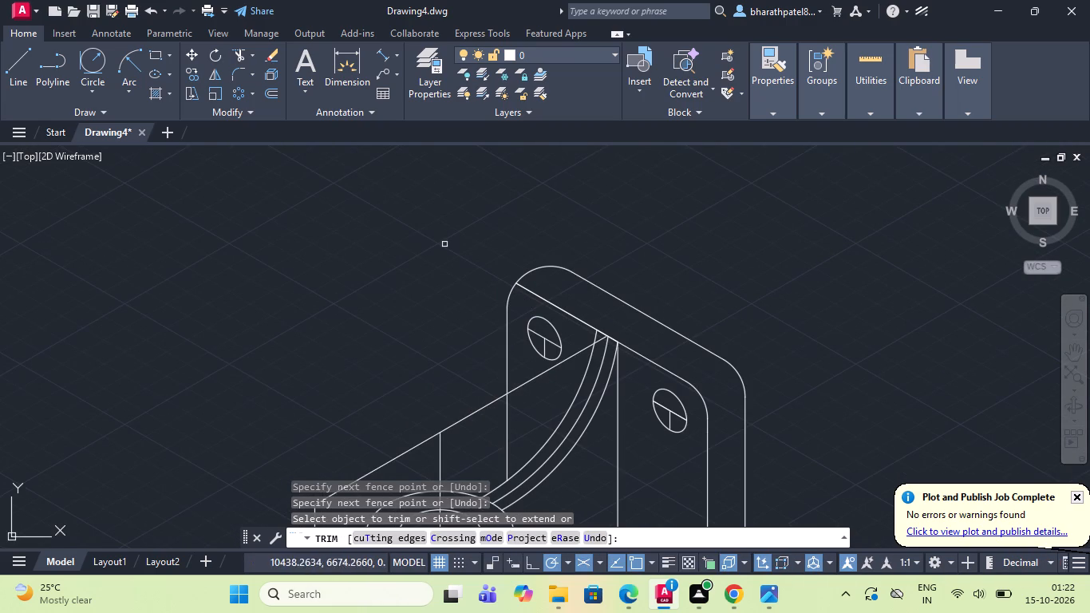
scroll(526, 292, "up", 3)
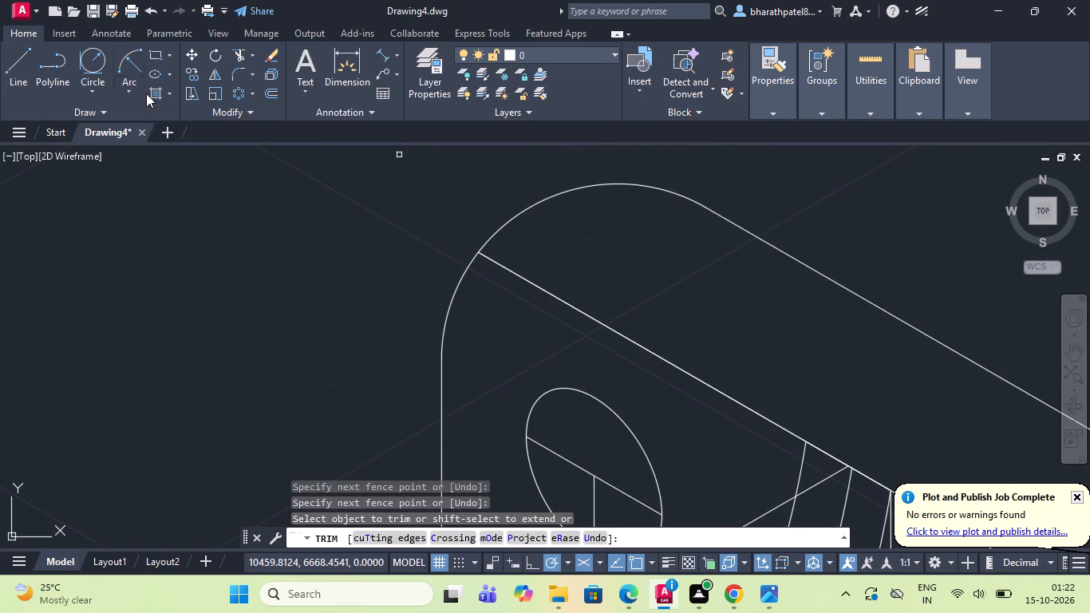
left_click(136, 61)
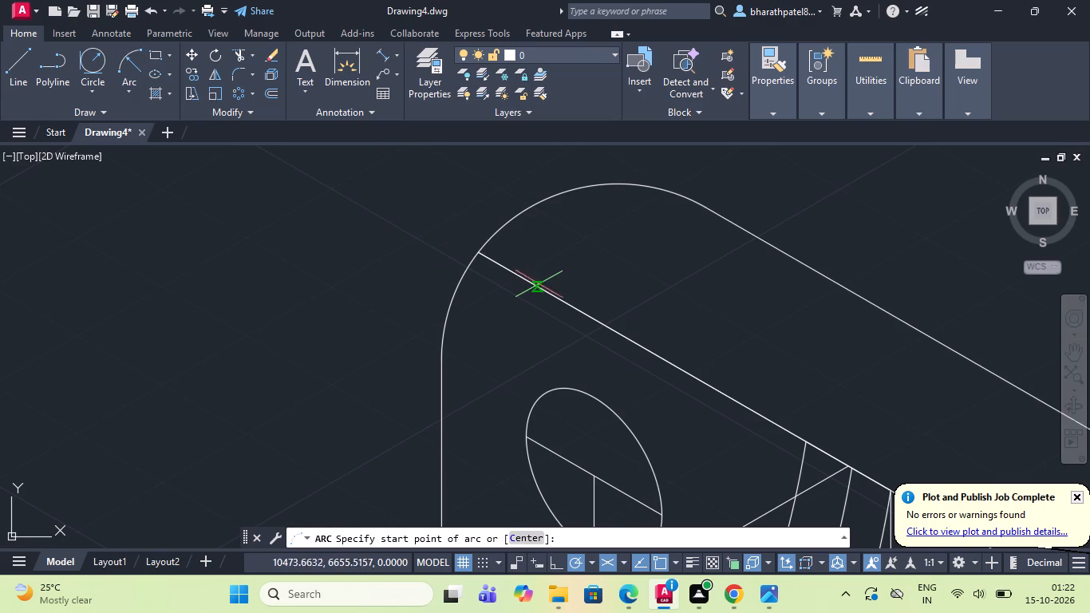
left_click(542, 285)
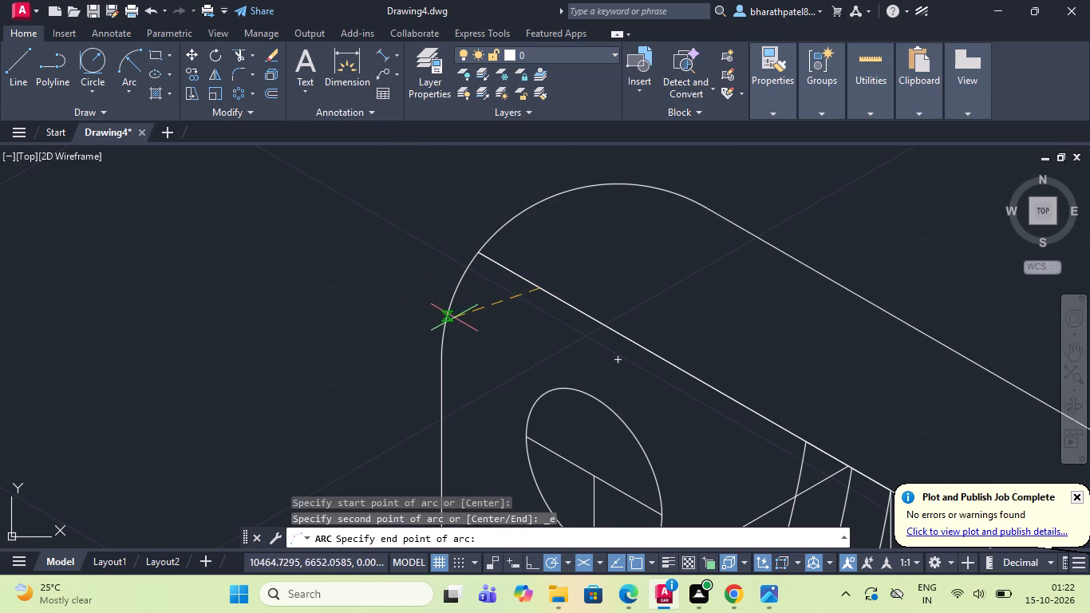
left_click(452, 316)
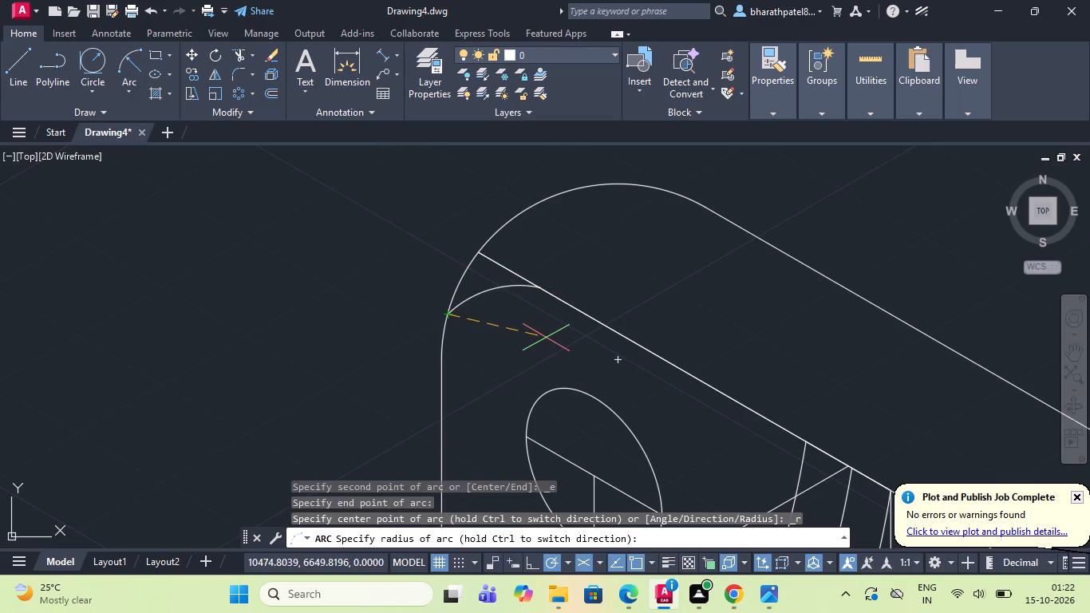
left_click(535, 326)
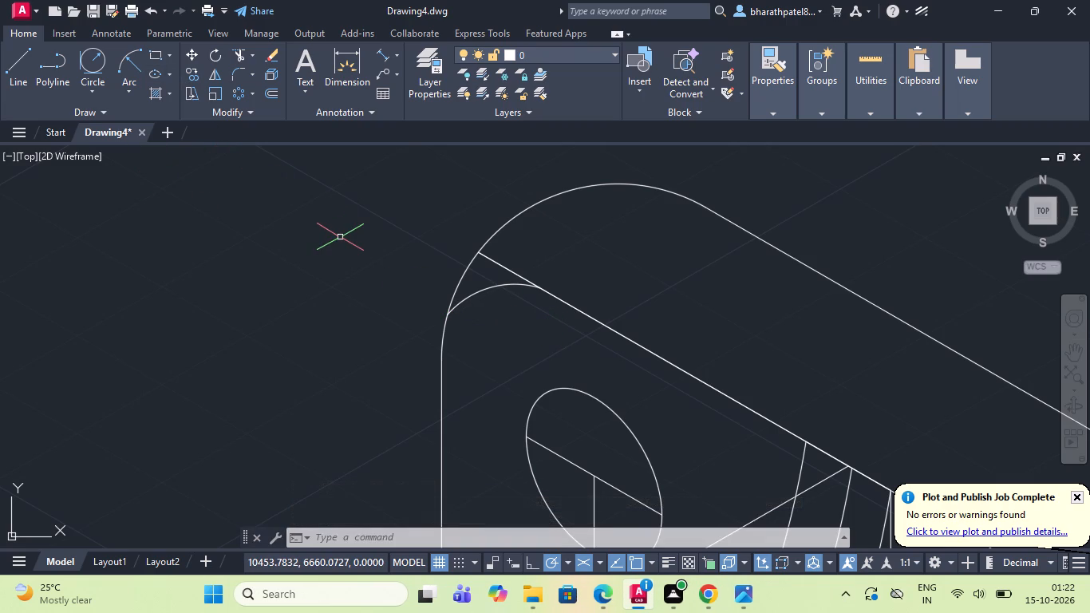
Undo the new arc, the previous trim and the two far-corner fillet operations.
key("ctrl+z")
key("ctrl+z")
key("ctrl+z")
key("ctrl+z")
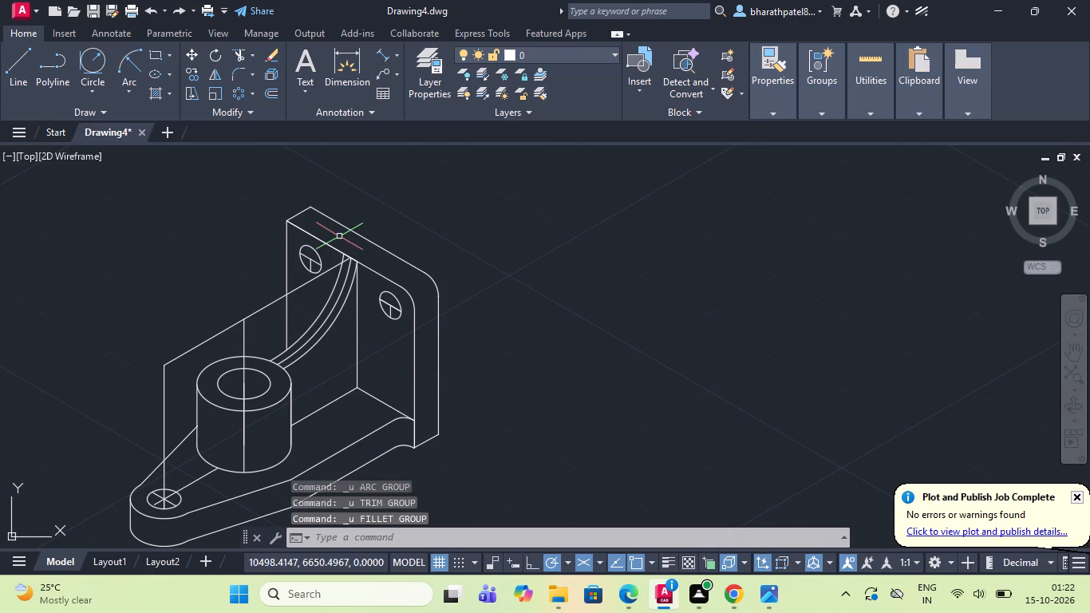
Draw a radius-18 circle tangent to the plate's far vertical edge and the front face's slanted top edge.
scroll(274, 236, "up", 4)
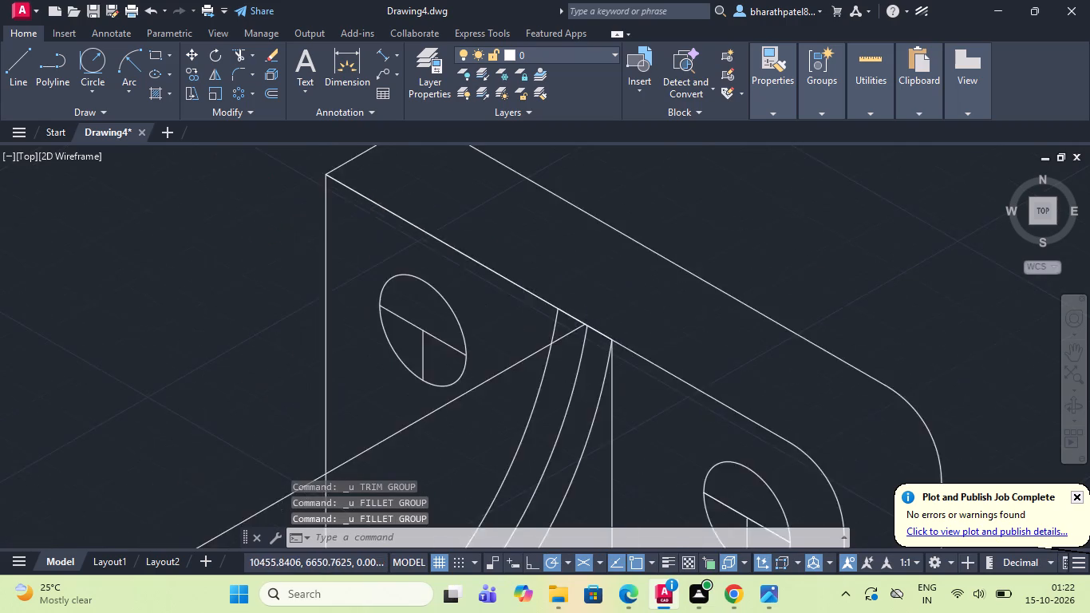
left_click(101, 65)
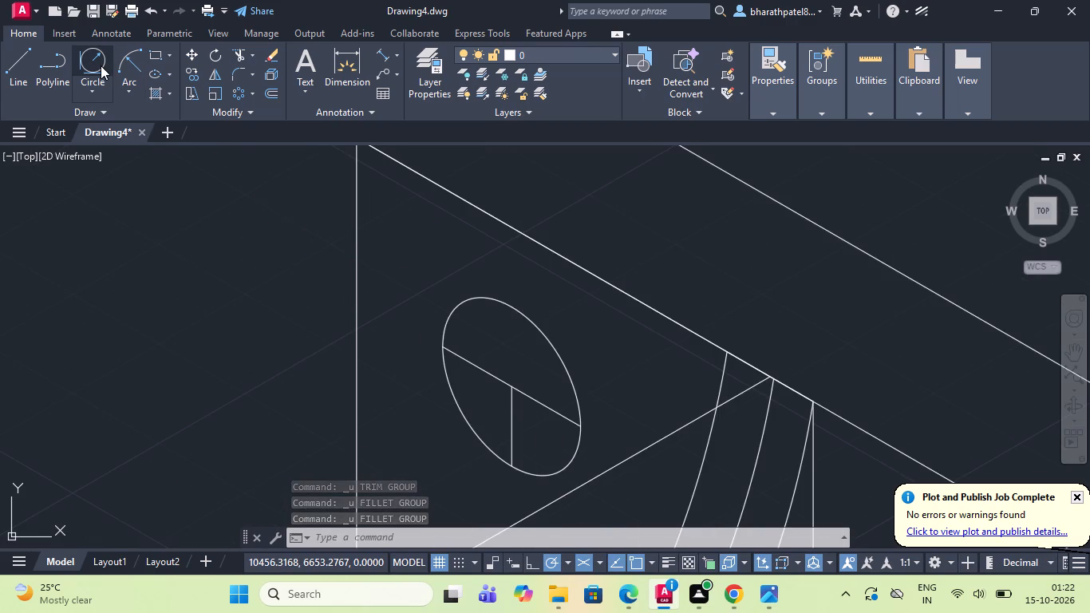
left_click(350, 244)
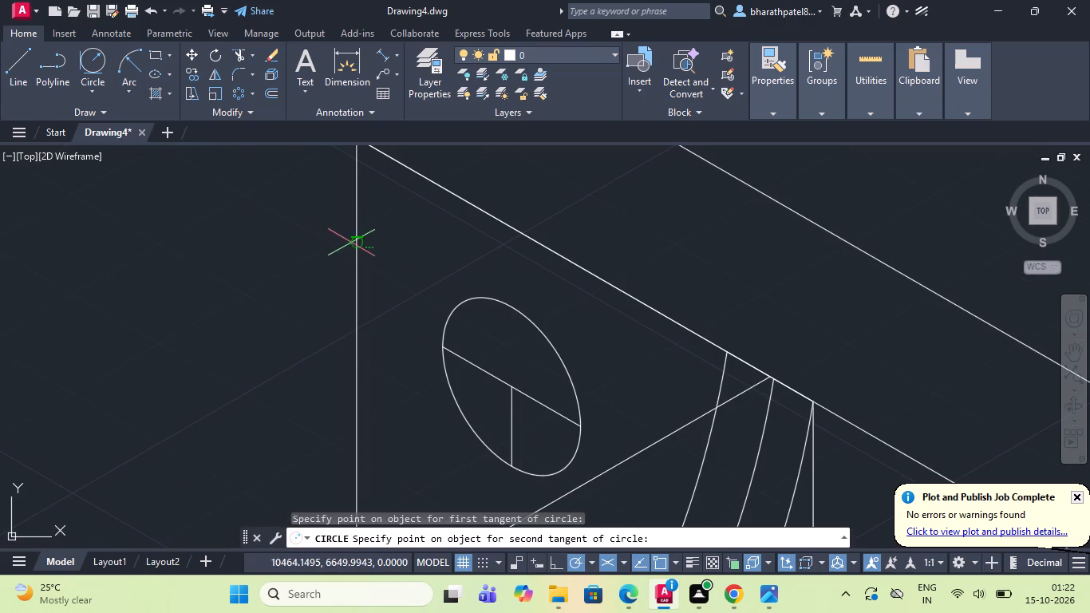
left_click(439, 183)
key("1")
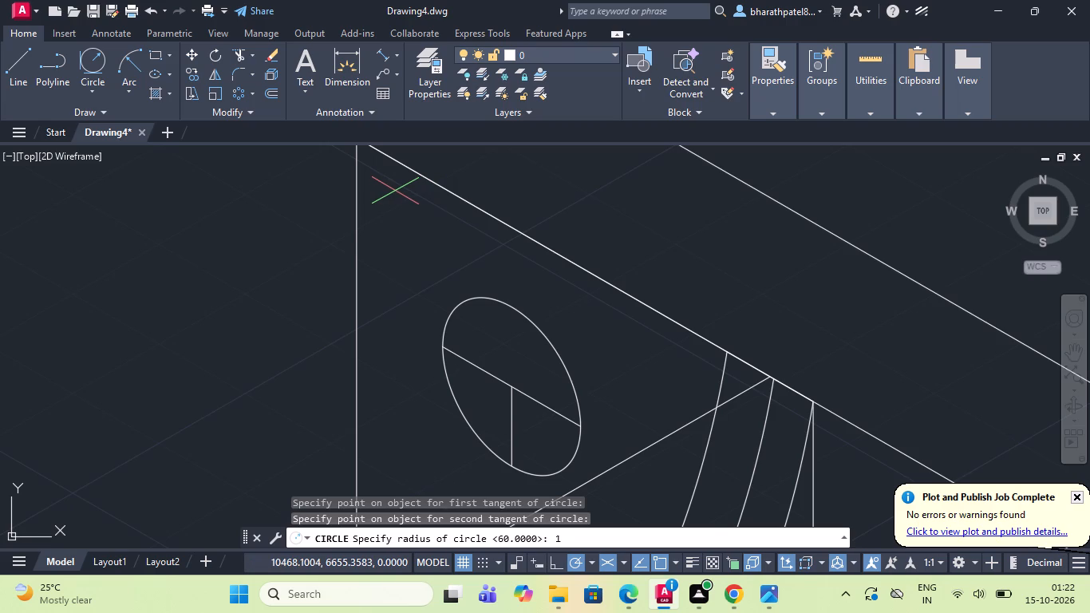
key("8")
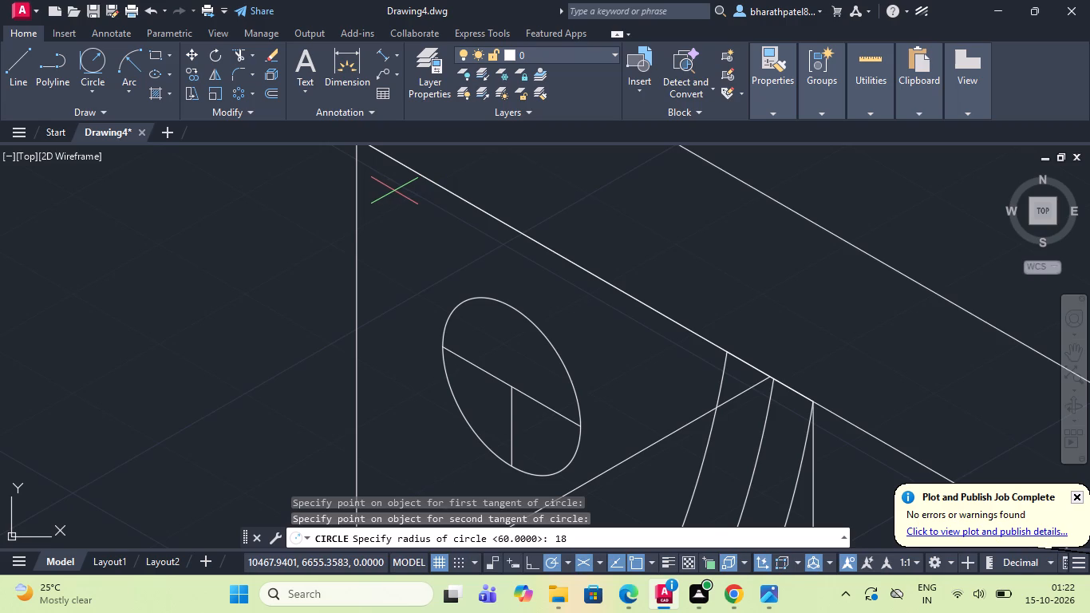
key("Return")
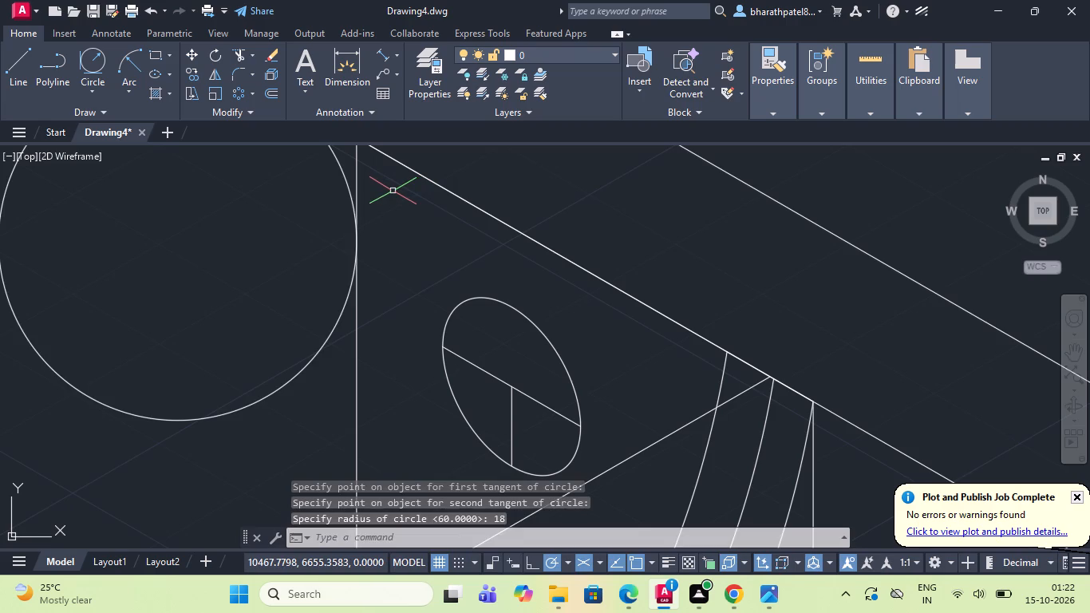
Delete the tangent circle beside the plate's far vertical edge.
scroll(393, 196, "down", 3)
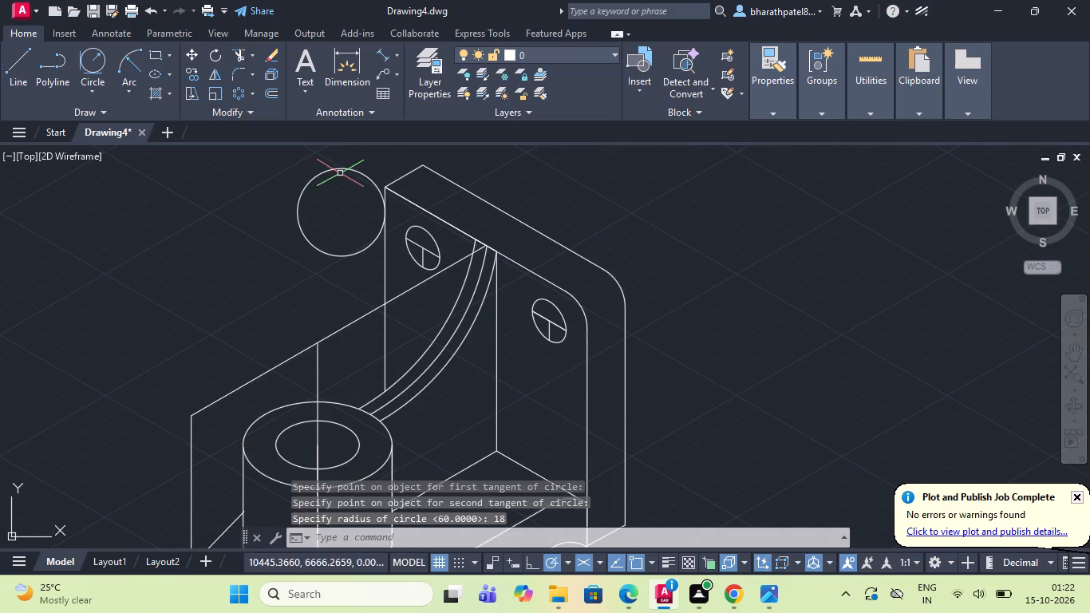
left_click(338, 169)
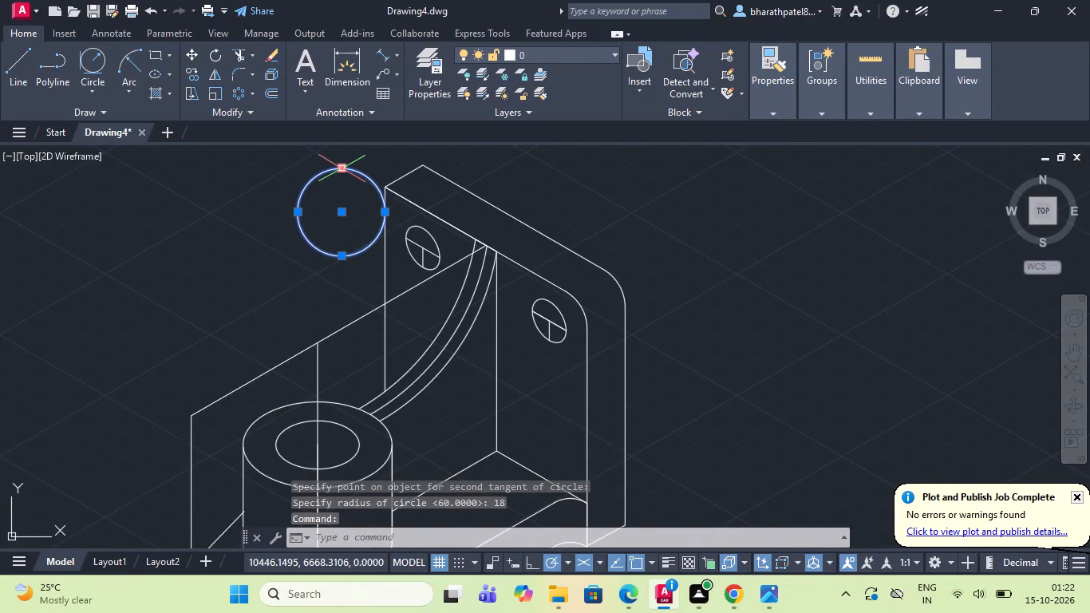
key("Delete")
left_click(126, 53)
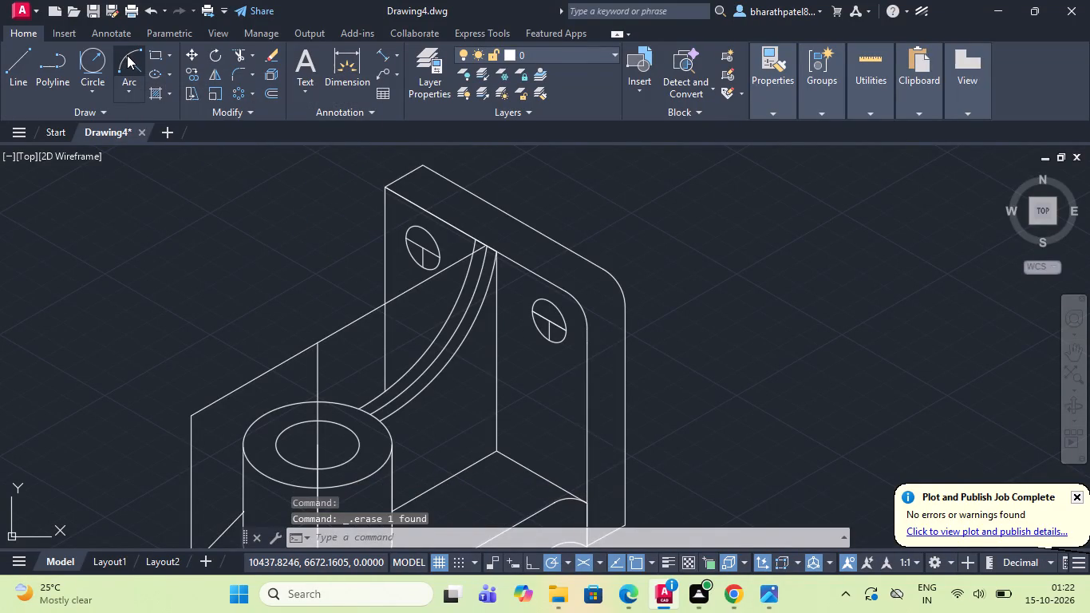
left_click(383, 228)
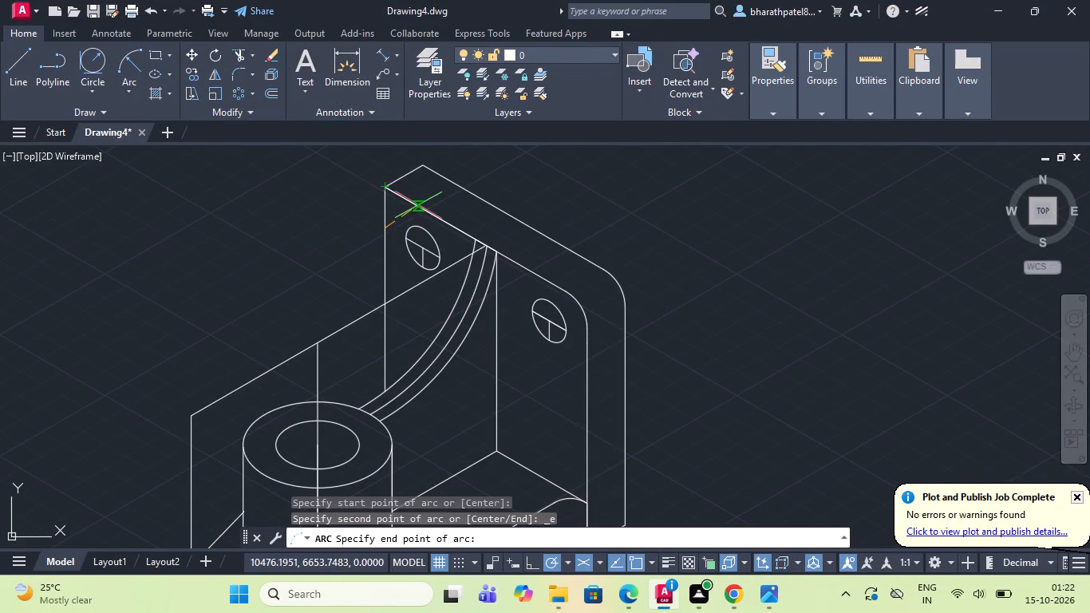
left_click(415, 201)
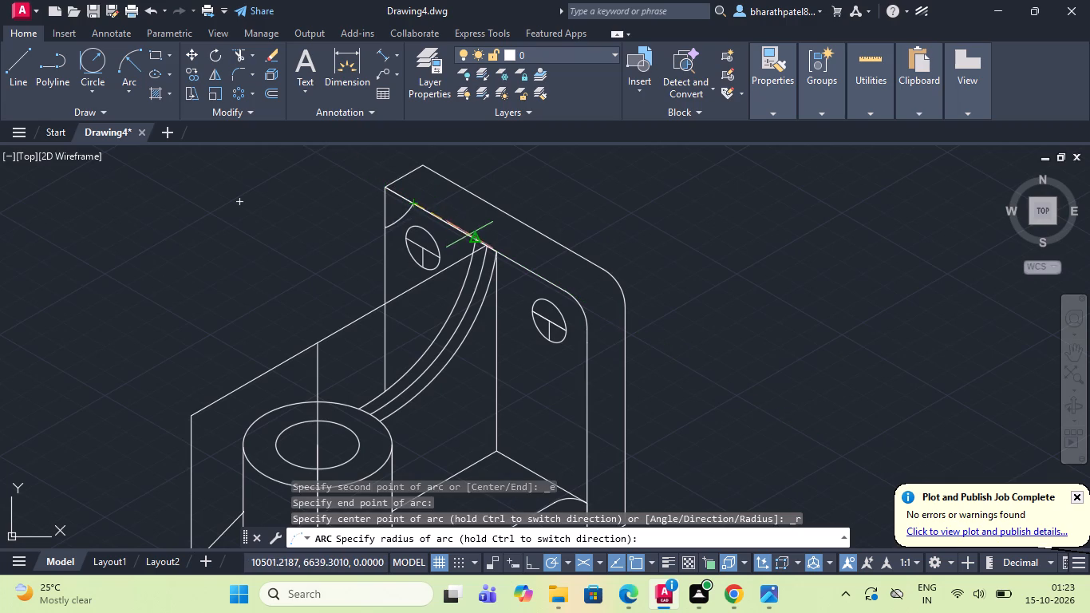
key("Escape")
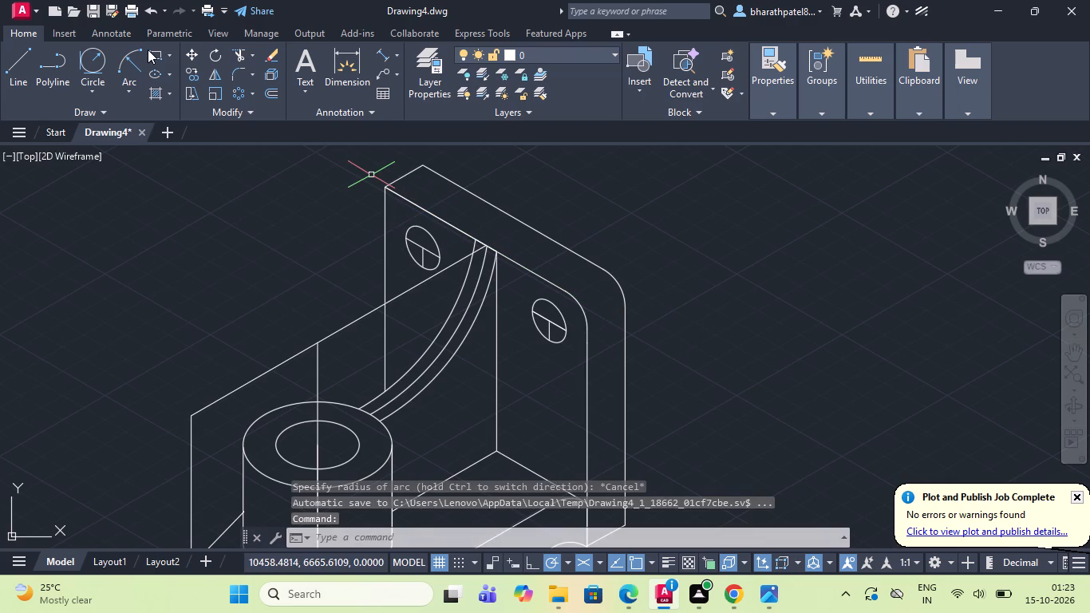
Draw a radius-18 start-end-radius arc across the front face's far corner, from the slanted top edge to the far vertical edge.
left_click(137, 68)
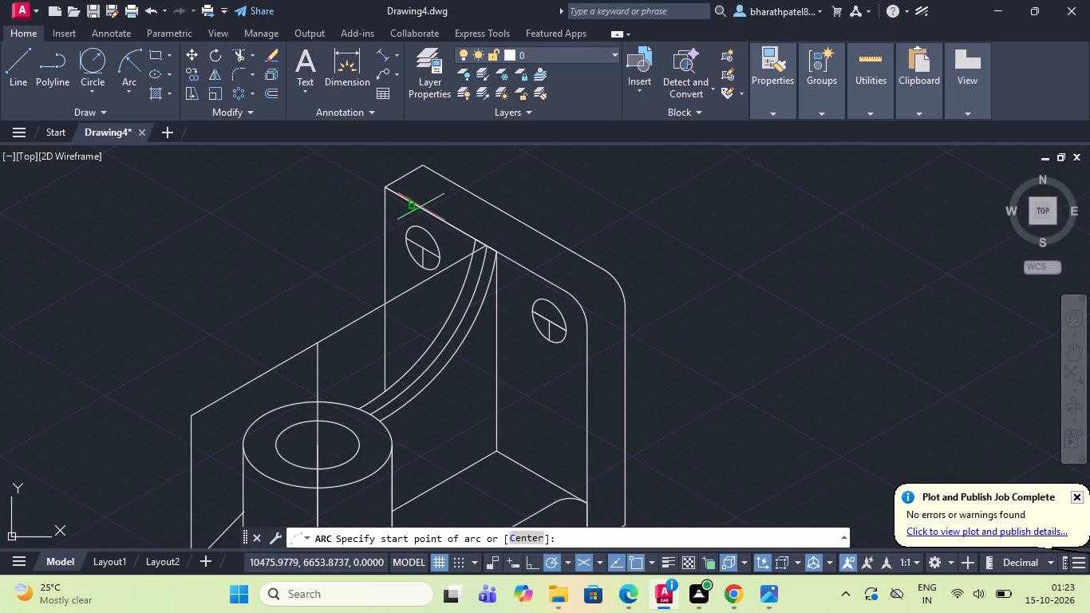
left_click(420, 204)
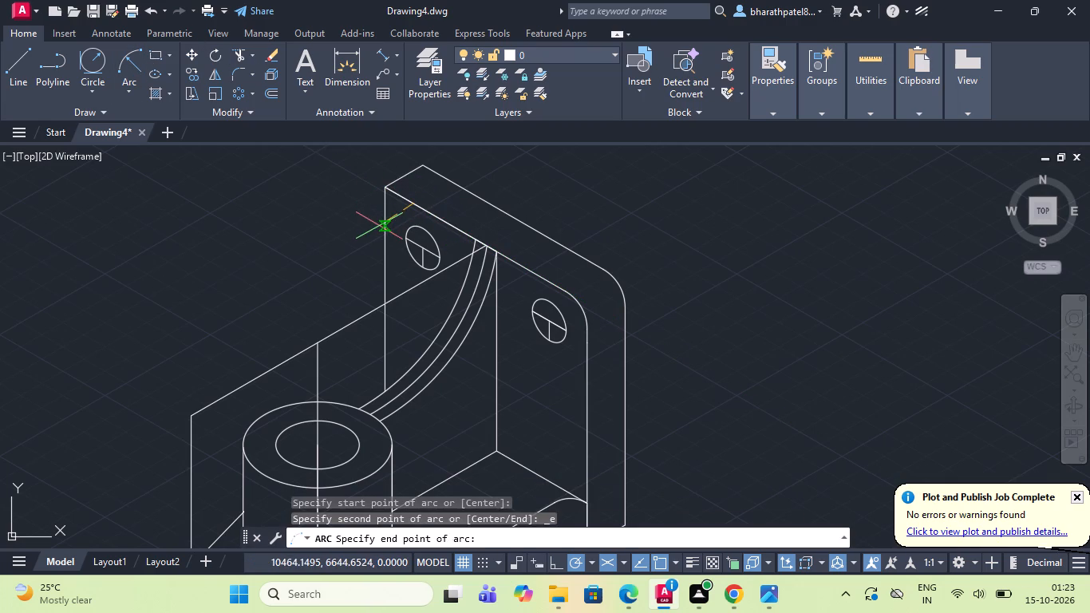
left_click(379, 226)
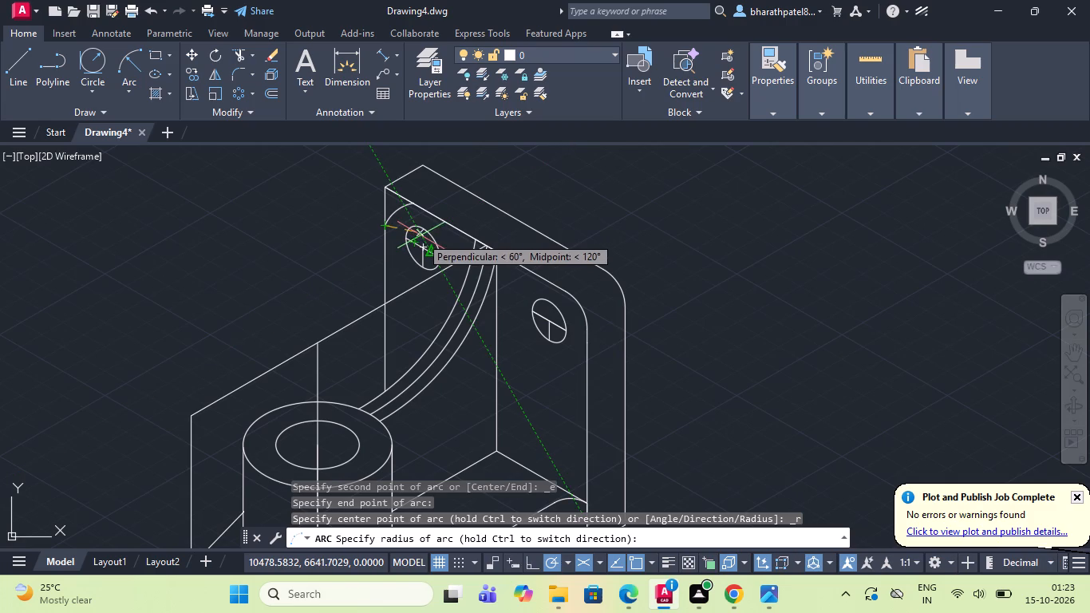
key("1")
key("8")
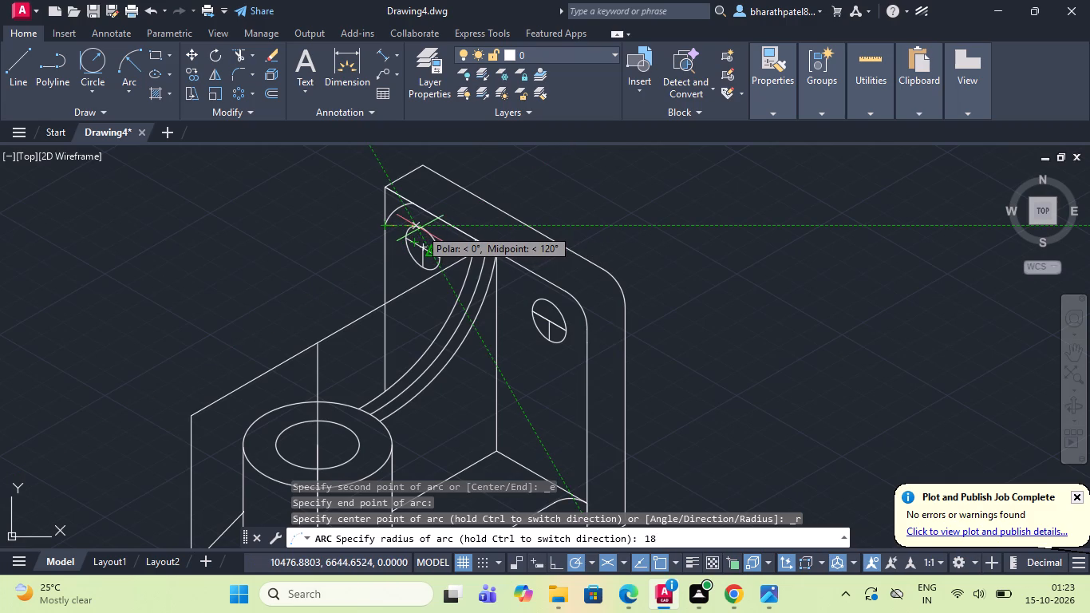
key("Return")
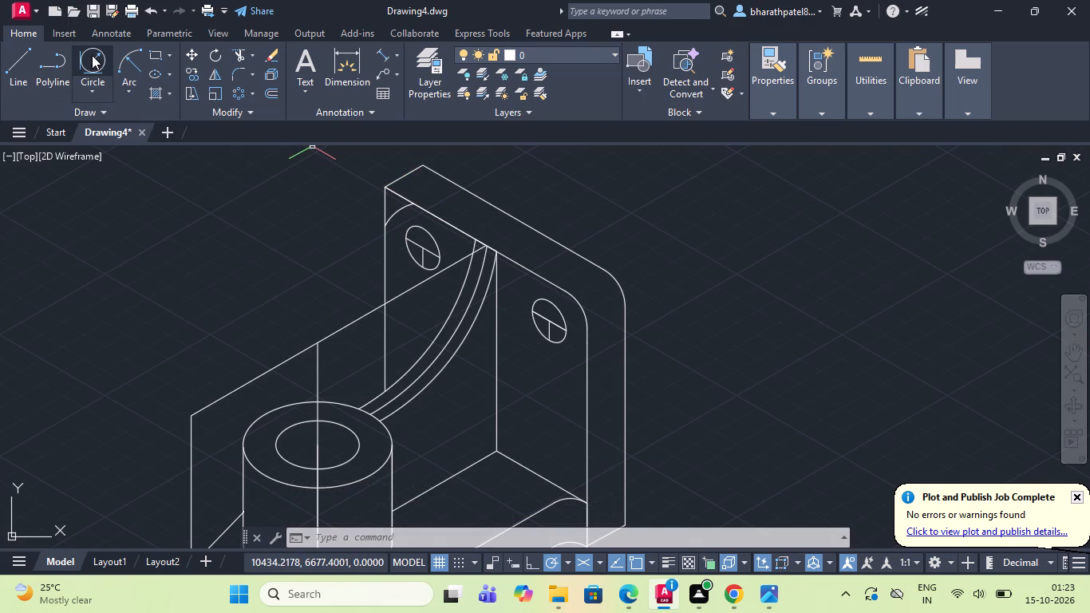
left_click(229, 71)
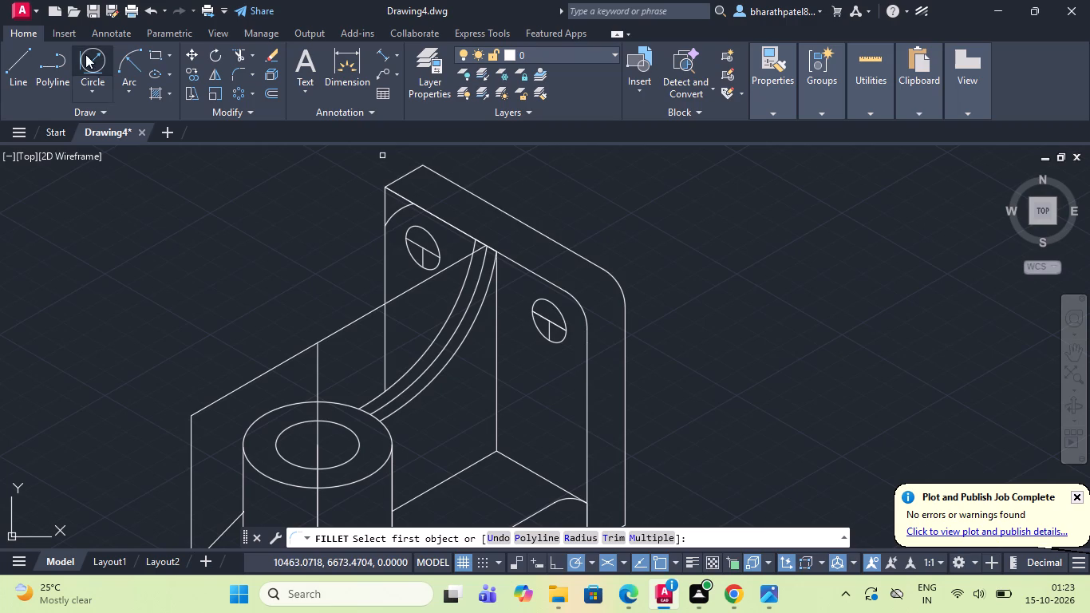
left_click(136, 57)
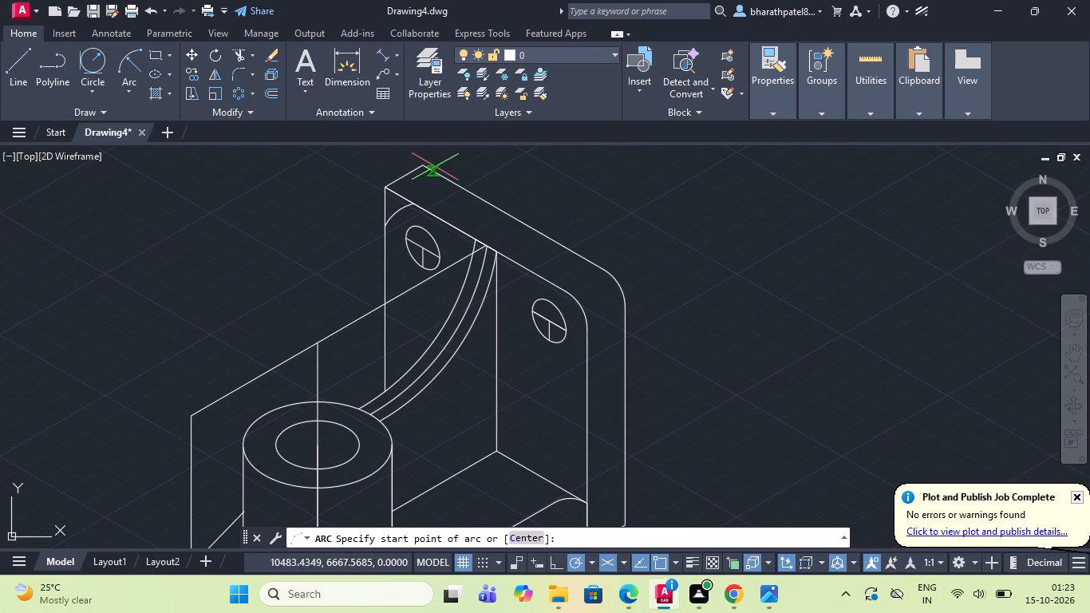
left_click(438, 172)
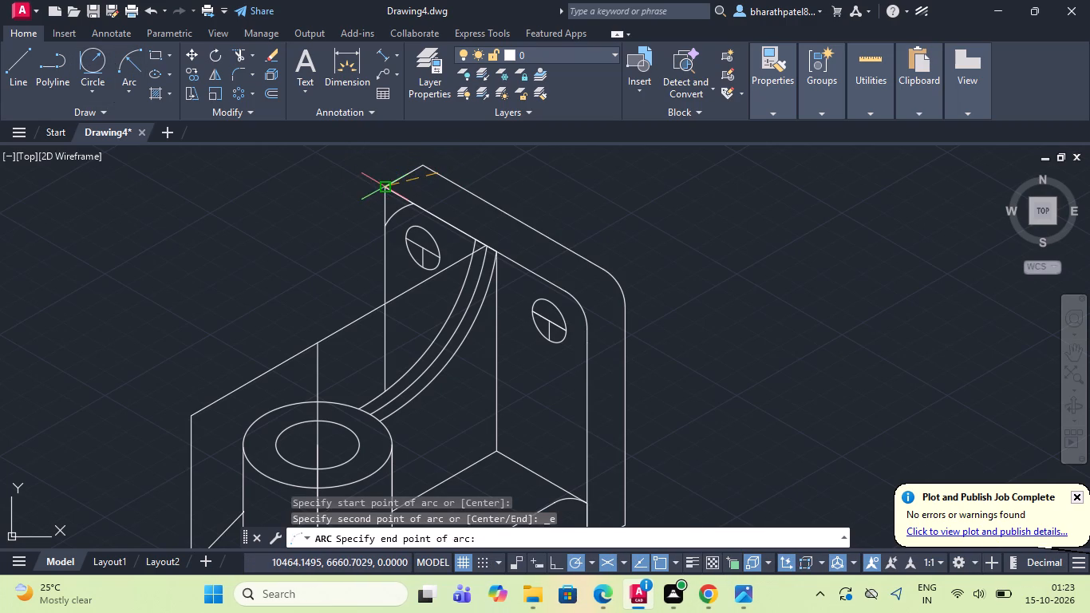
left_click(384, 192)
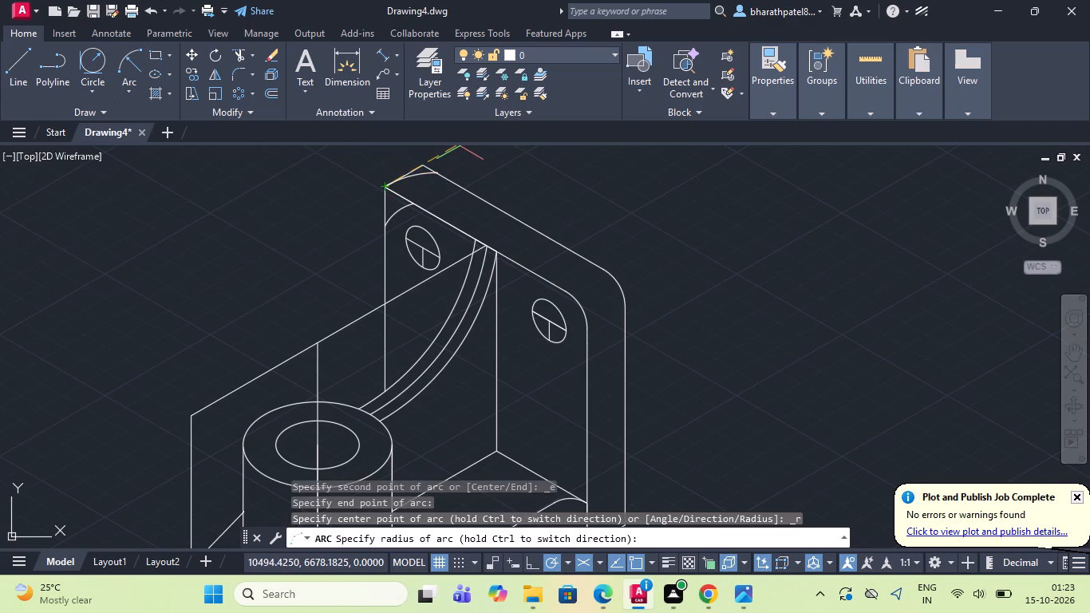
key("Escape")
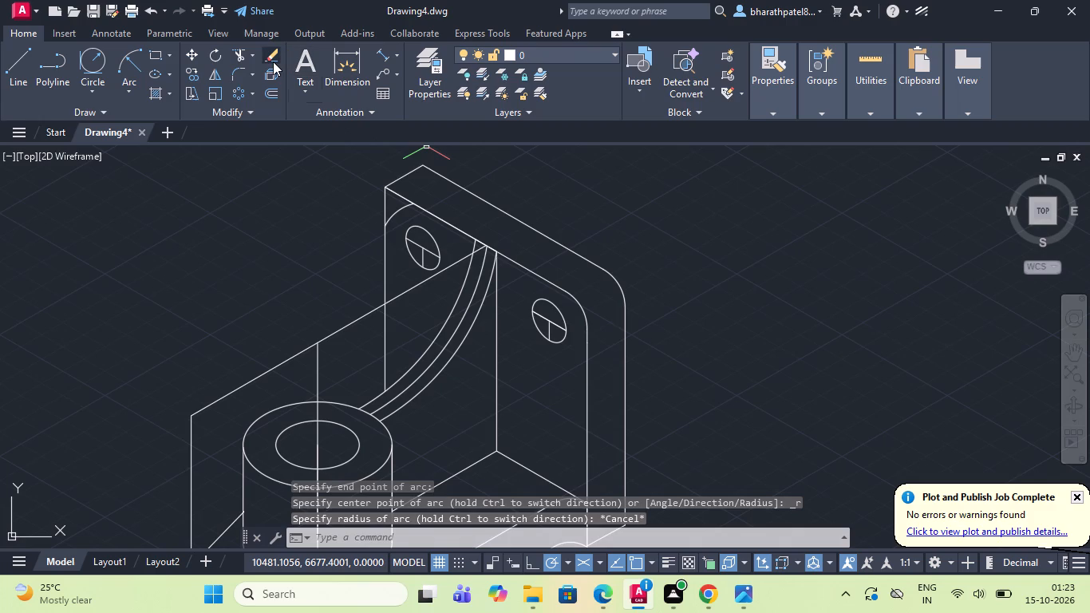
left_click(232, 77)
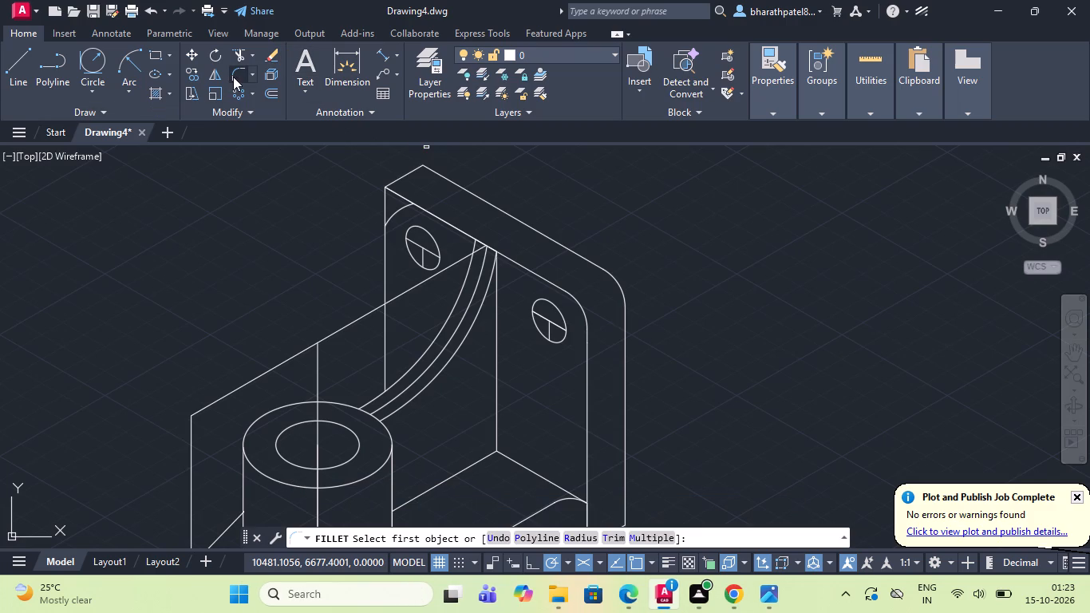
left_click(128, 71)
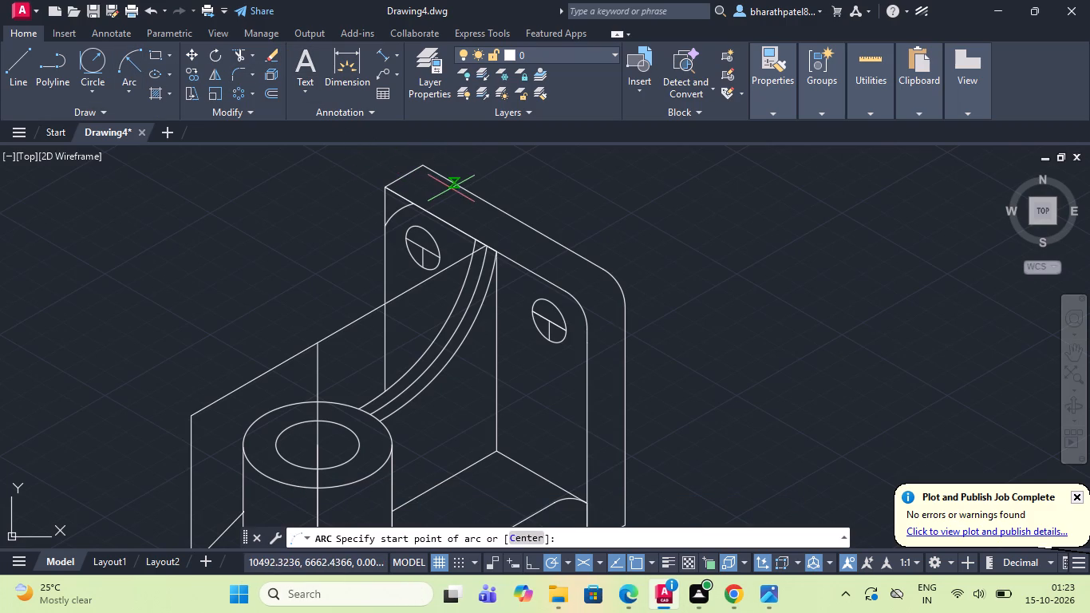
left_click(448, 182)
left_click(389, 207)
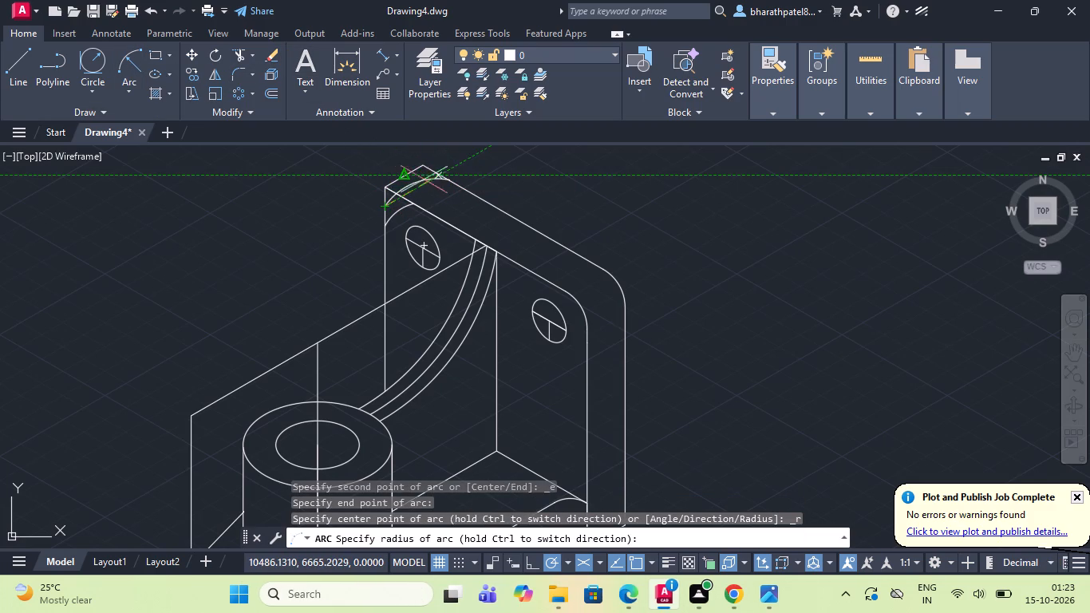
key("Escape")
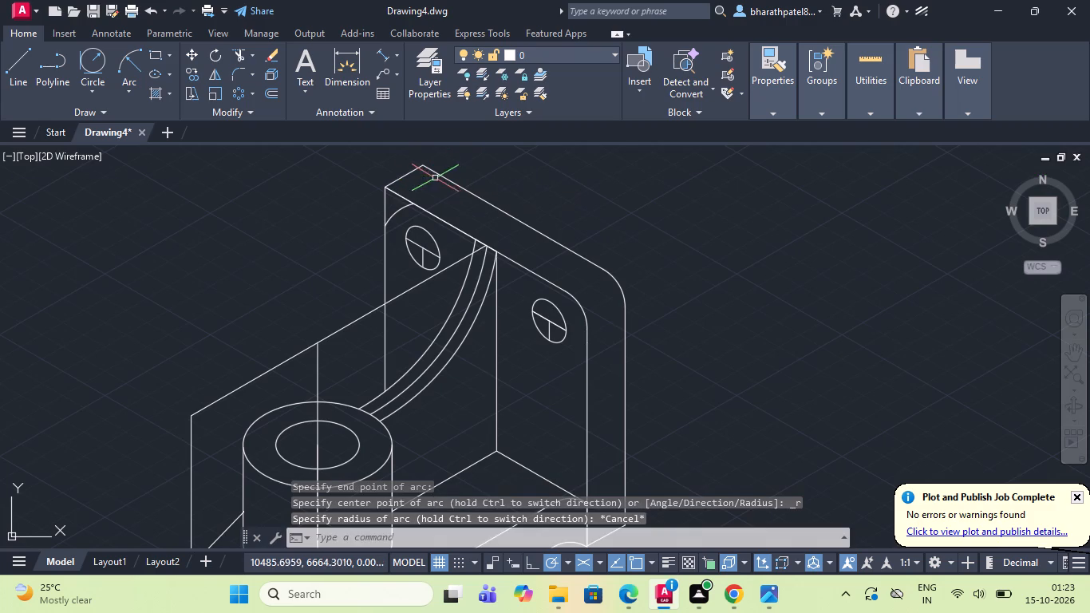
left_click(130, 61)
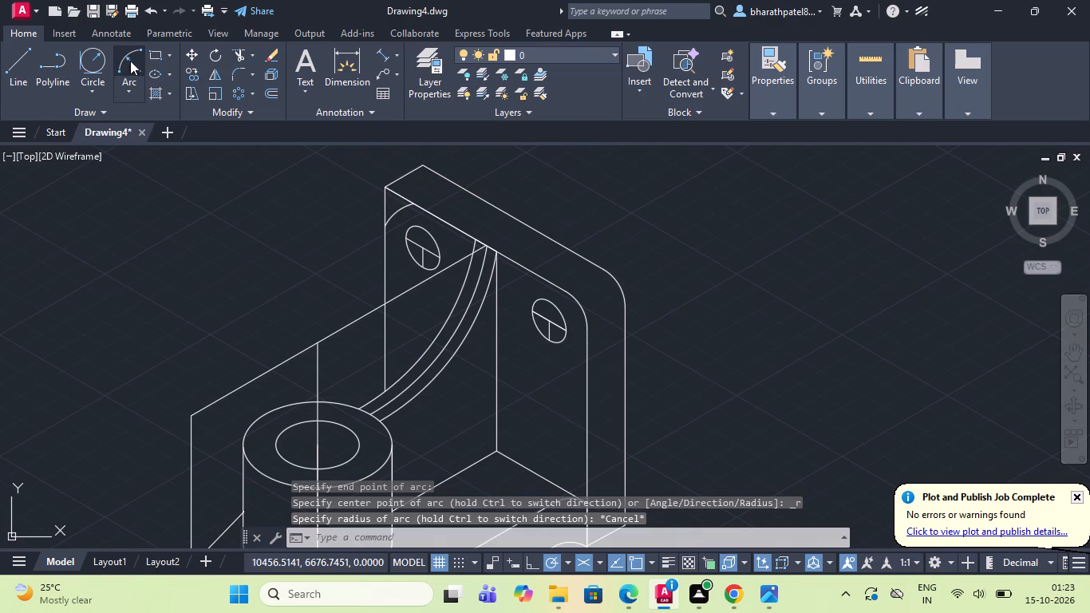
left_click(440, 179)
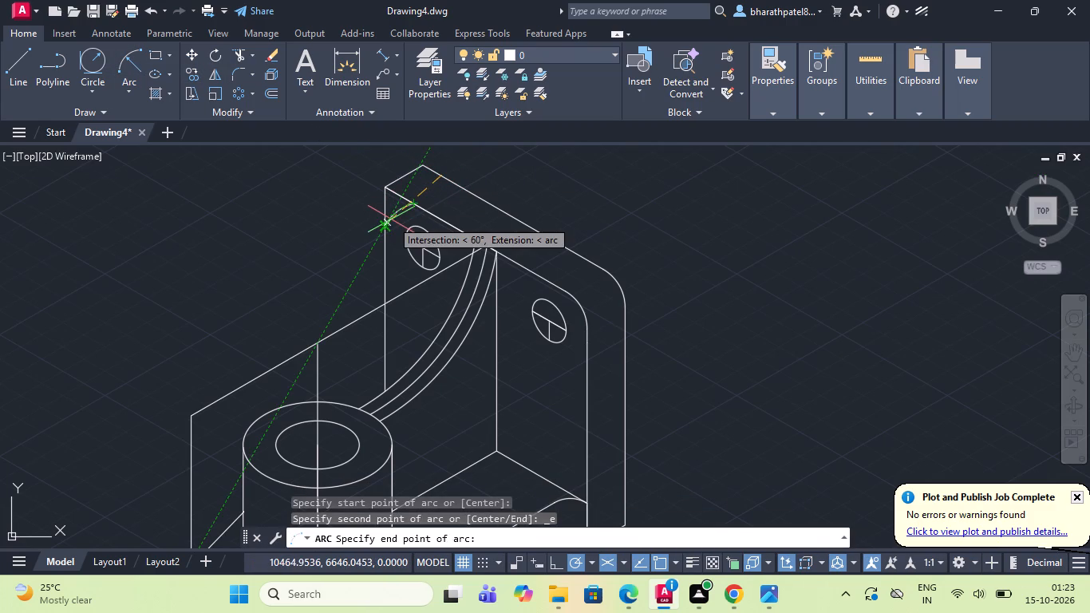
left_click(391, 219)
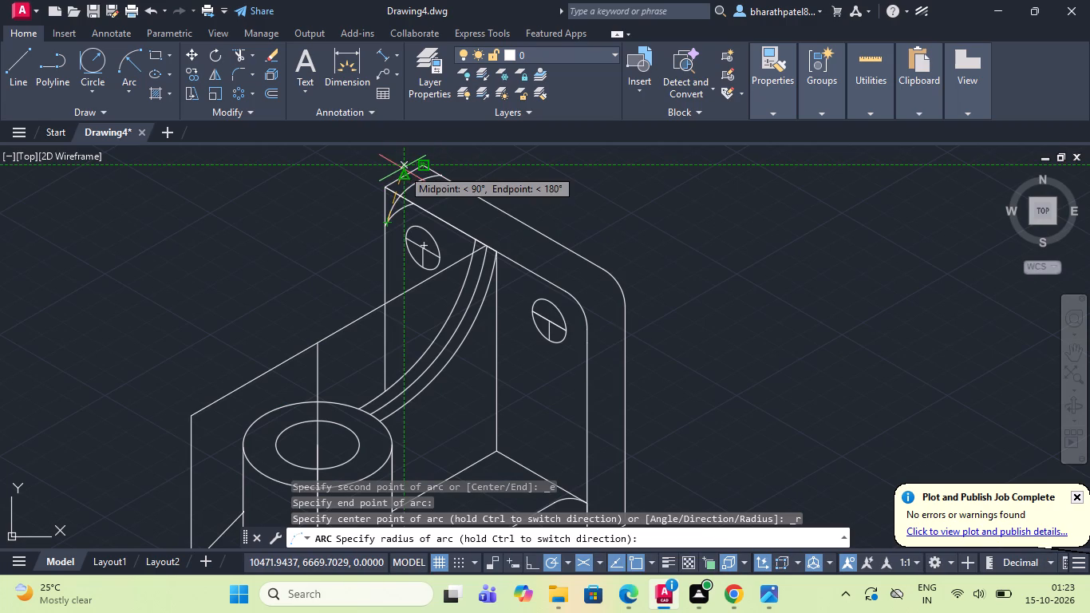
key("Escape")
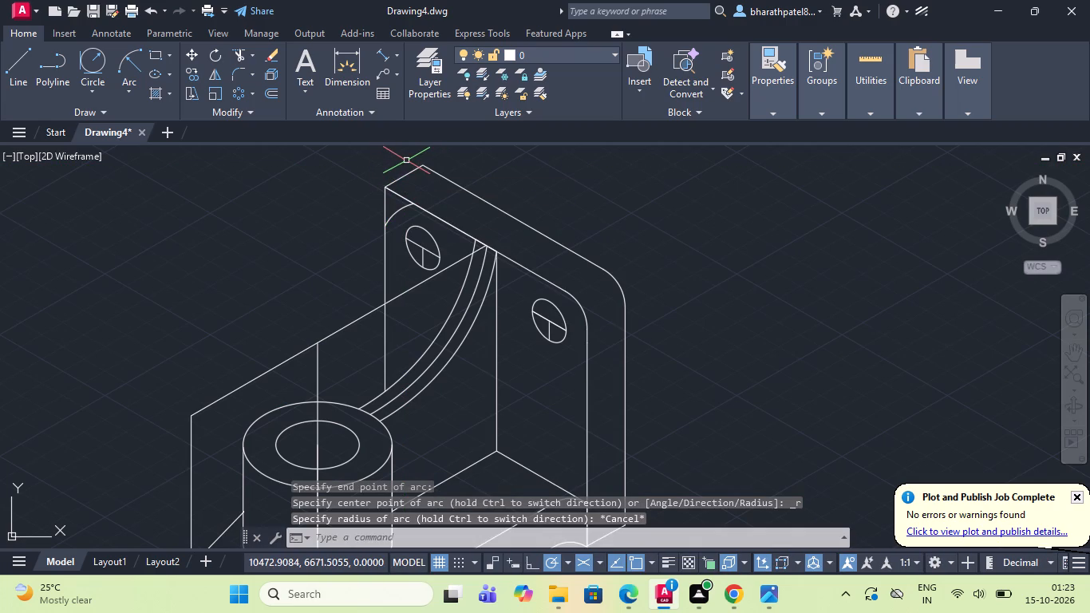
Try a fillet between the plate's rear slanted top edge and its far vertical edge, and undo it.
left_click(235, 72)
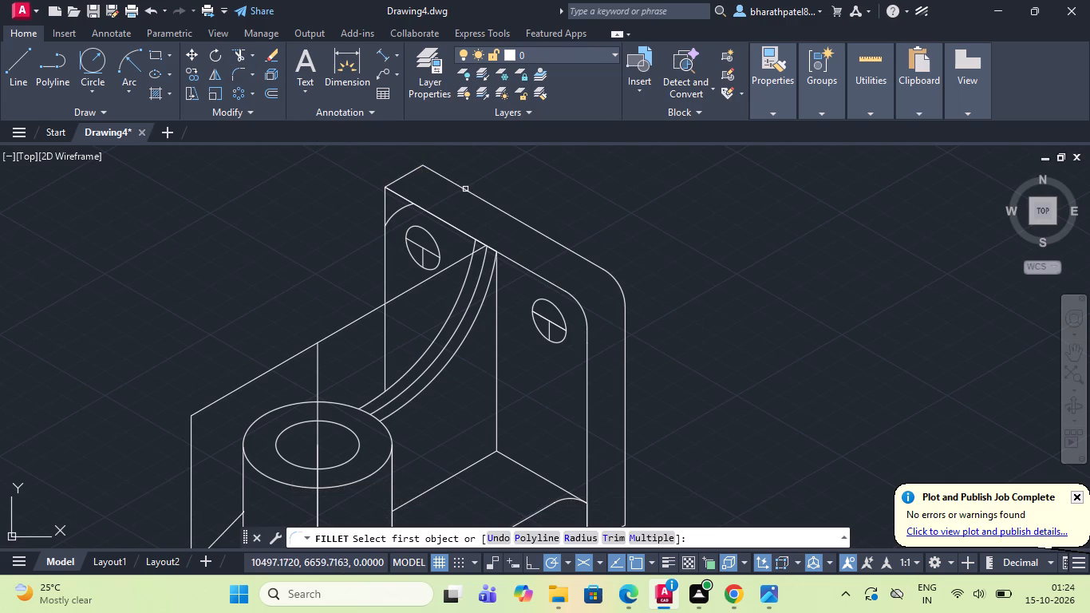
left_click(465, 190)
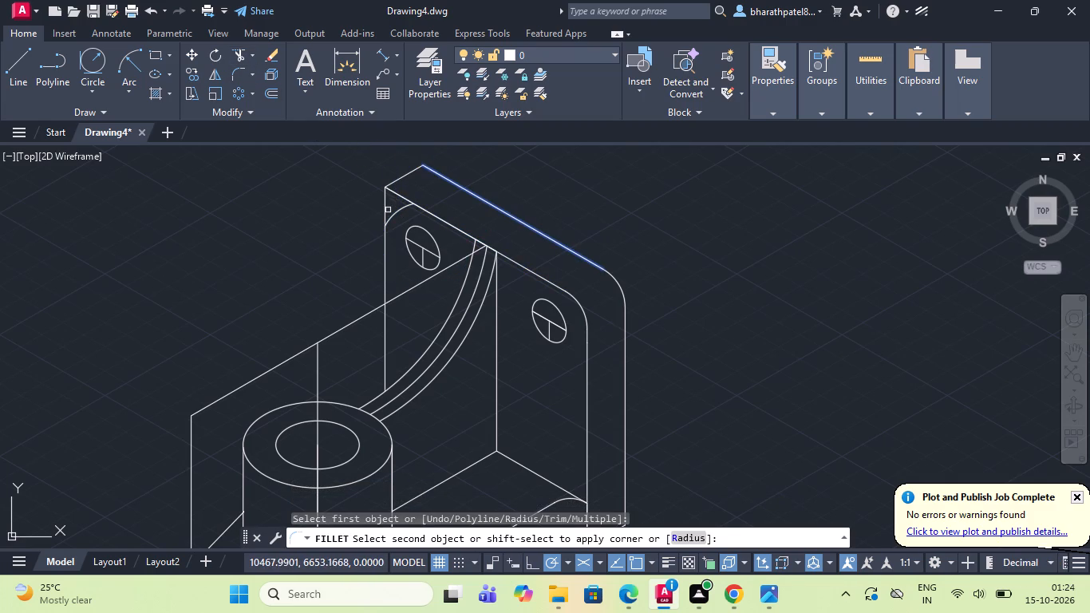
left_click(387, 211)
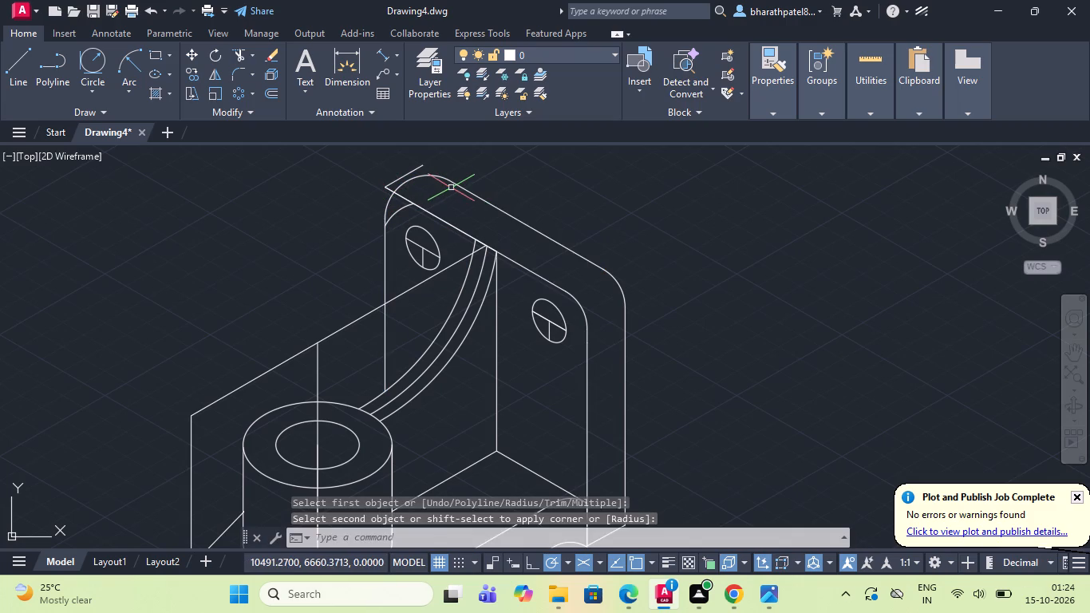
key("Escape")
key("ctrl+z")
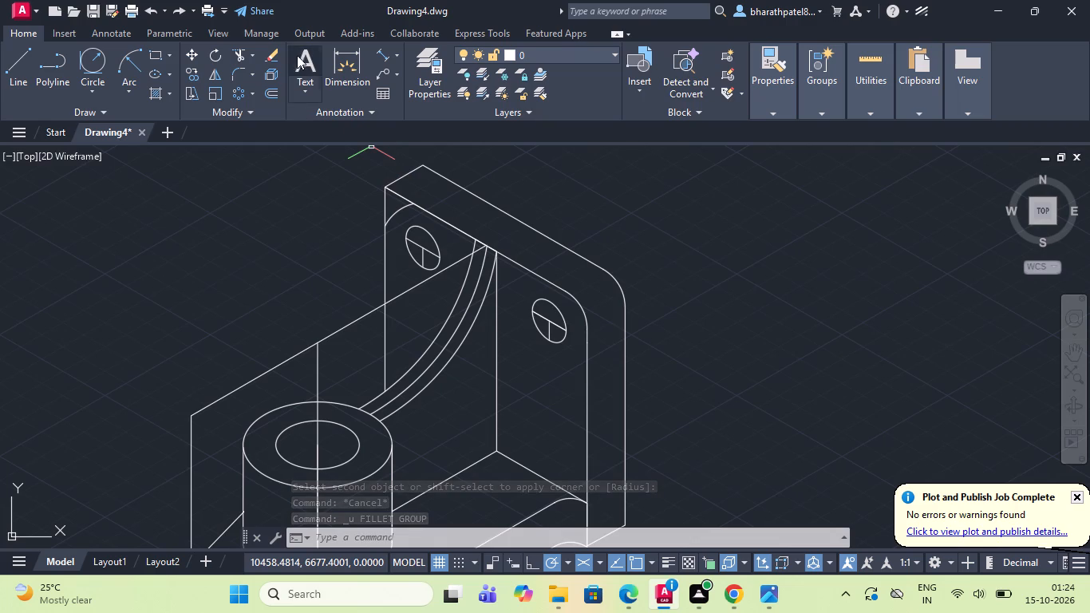
Trim the vertical and slanted edge stubs outside the front face's far corner arc and remove the short thickness edge at that corner.
left_click(232, 51)
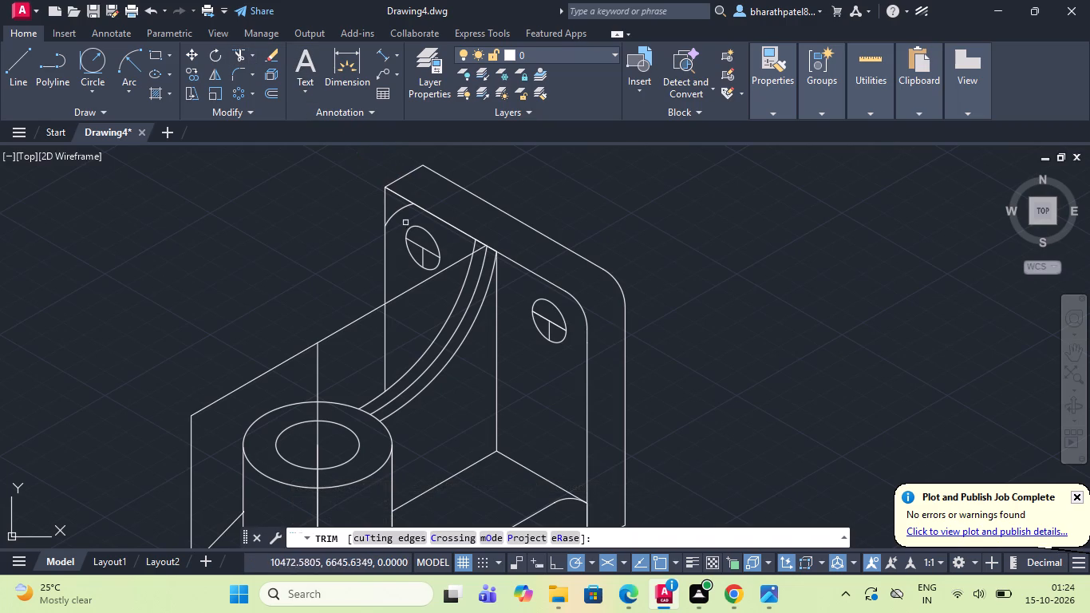
left_click(385, 209)
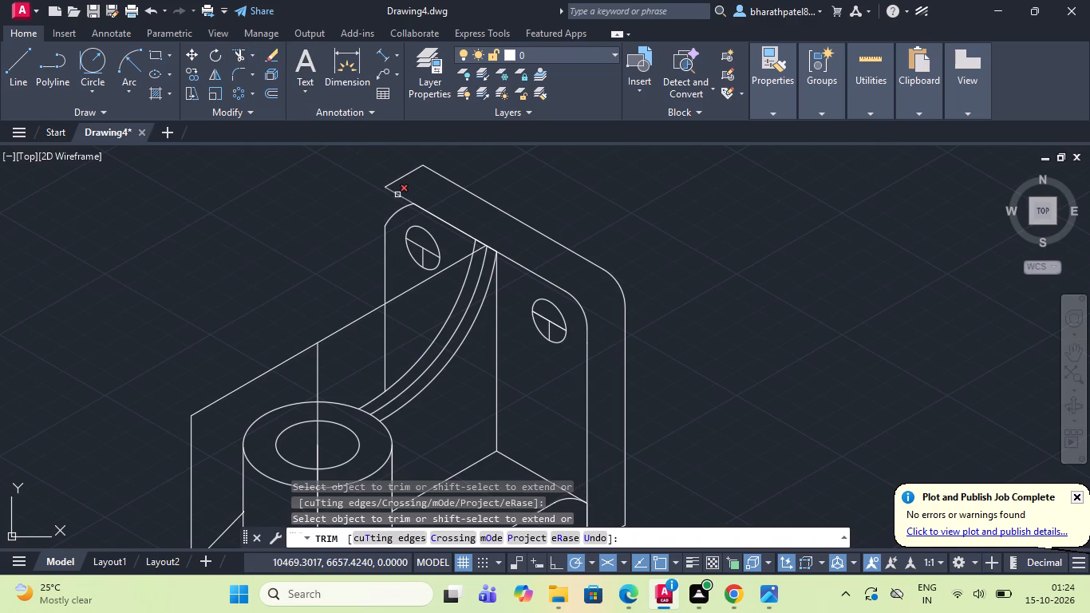
left_click(397, 195)
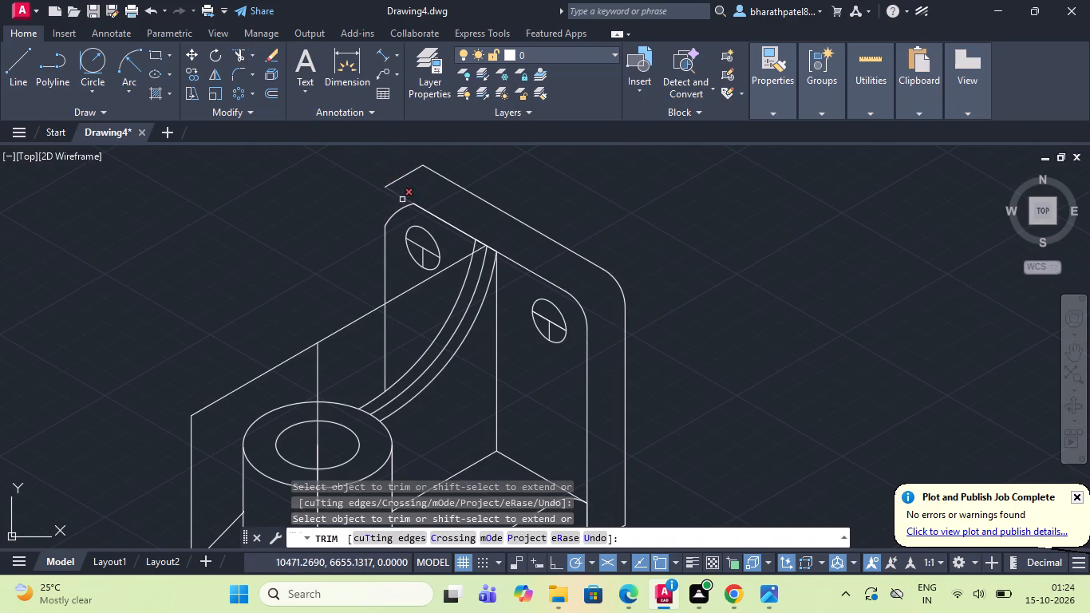
left_click(402, 199)
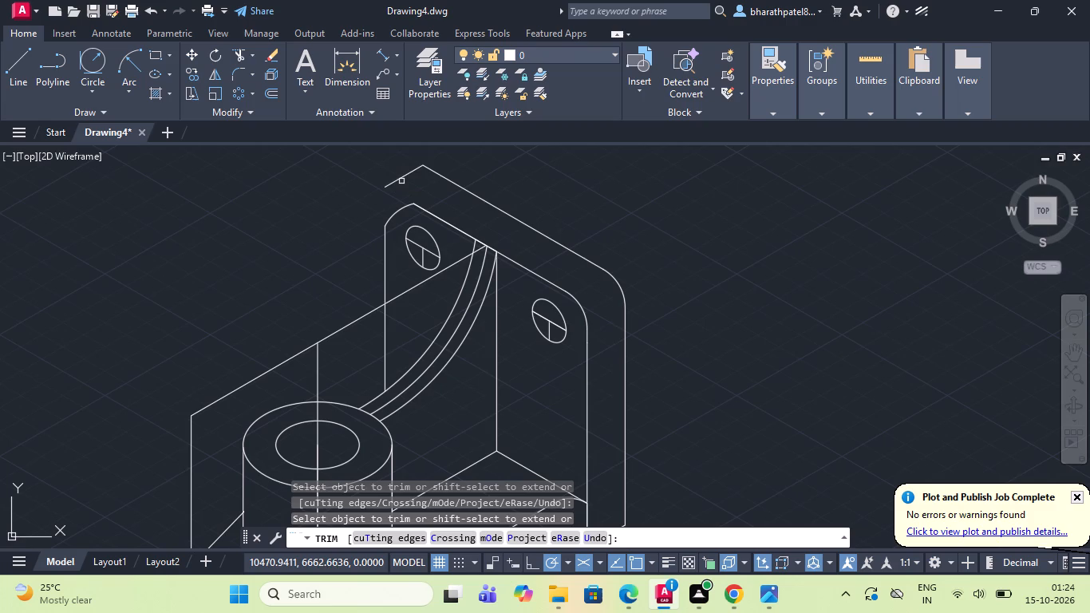
left_click(401, 180)
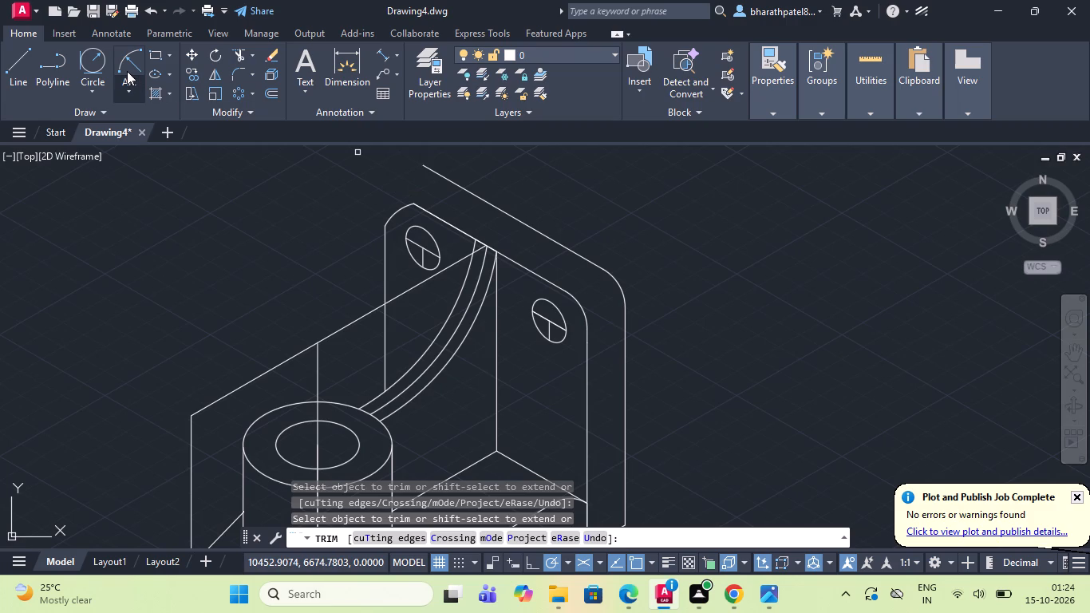
Draw a start-end-radius arc from the plate's rear slanted top edge to the front face's far corner arc.
left_click(127, 71)
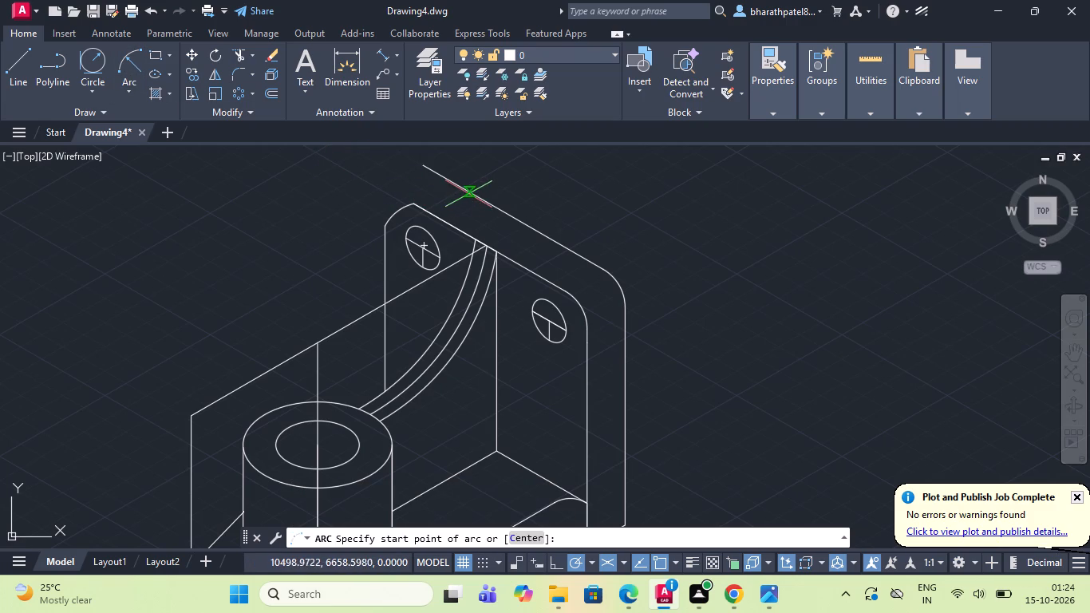
left_click(457, 186)
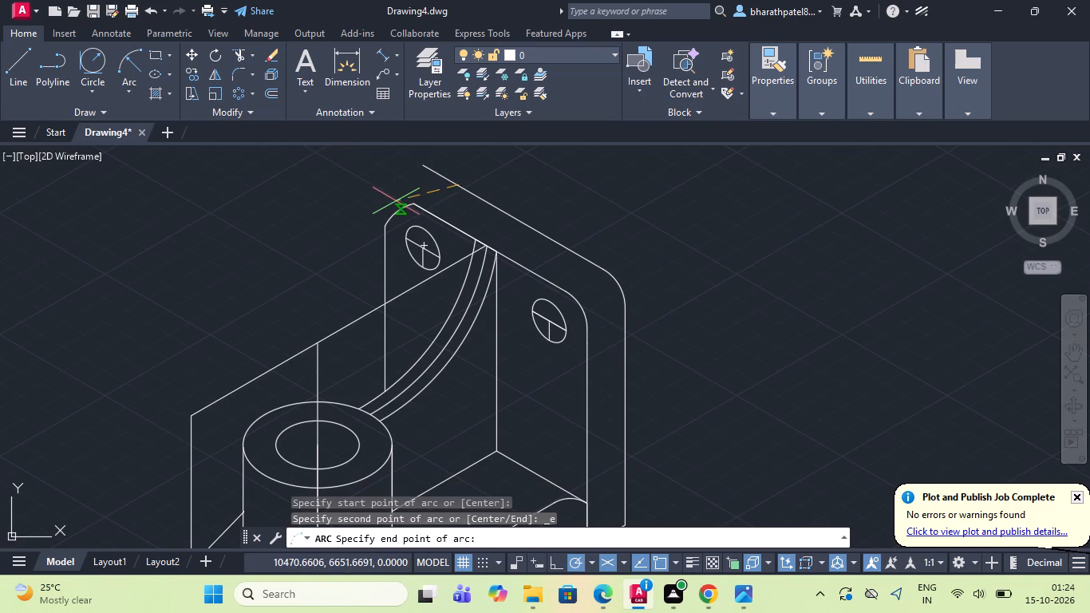
left_click(397, 210)
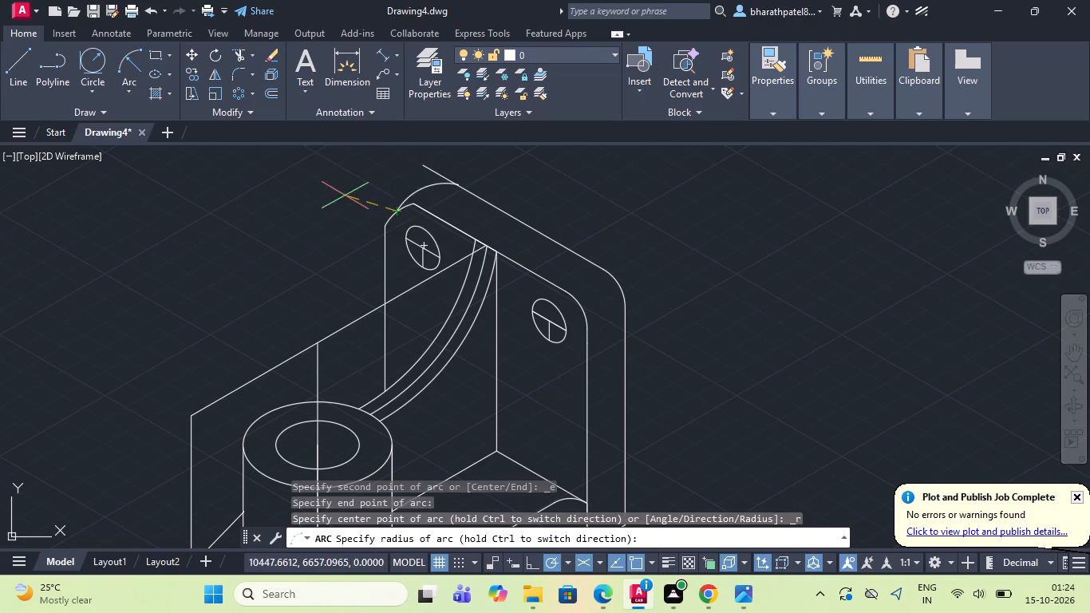
left_click(476, 206)
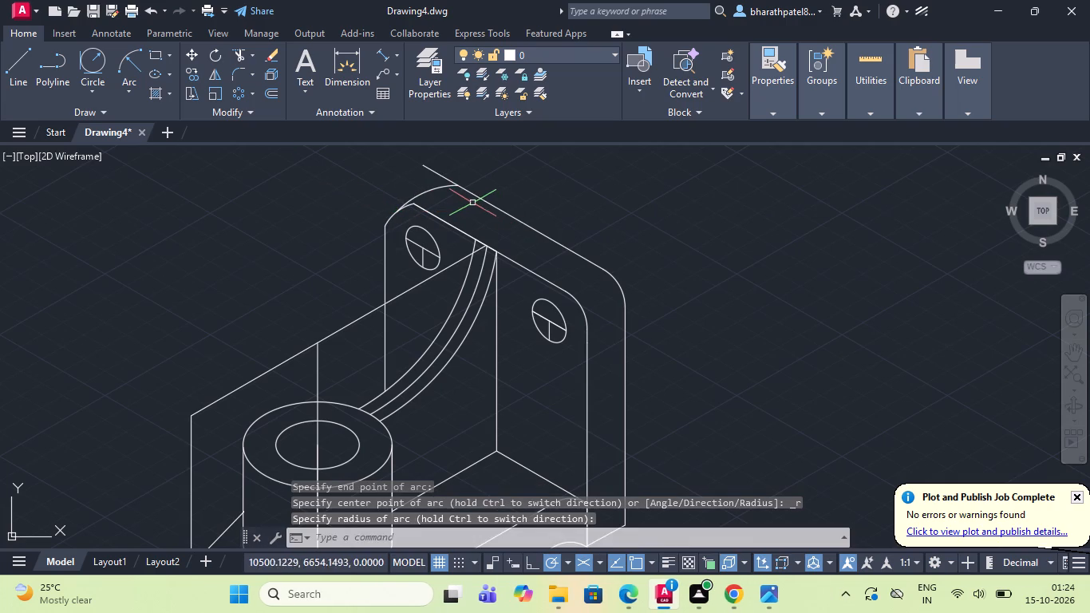
Trim the end of the plate's rear slanted top edge that extends past the new corner arc.
left_click(239, 54)
left_click(434, 169)
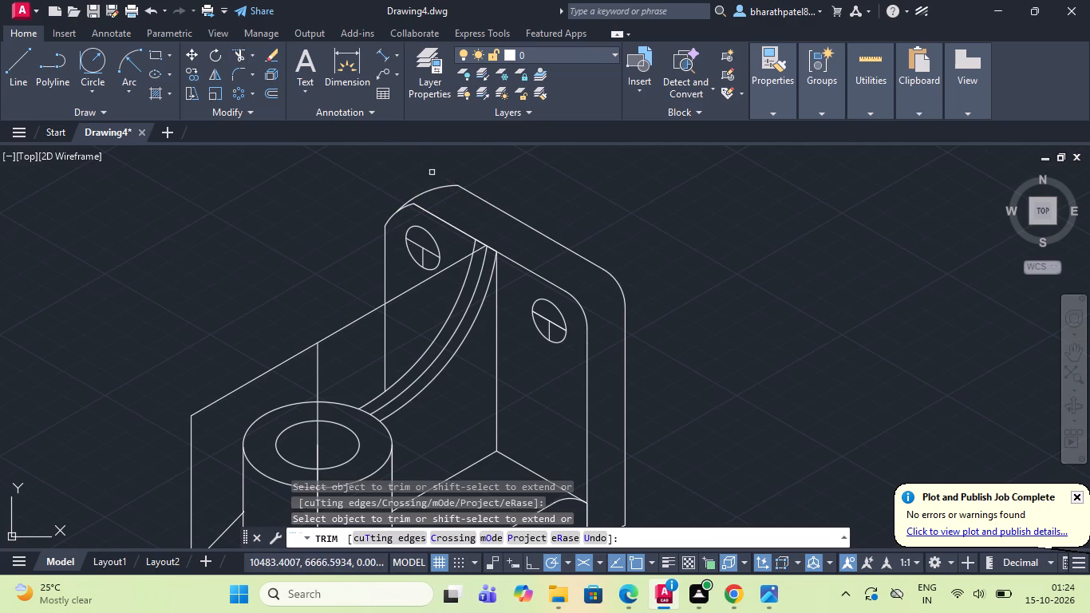
Draw a line about 58.5 long at 210° from the rib's centre curve on the cylinder's top rim through the bore centre.
scroll(401, 207, "up", 4)
scroll(437, 233, "down", 4)
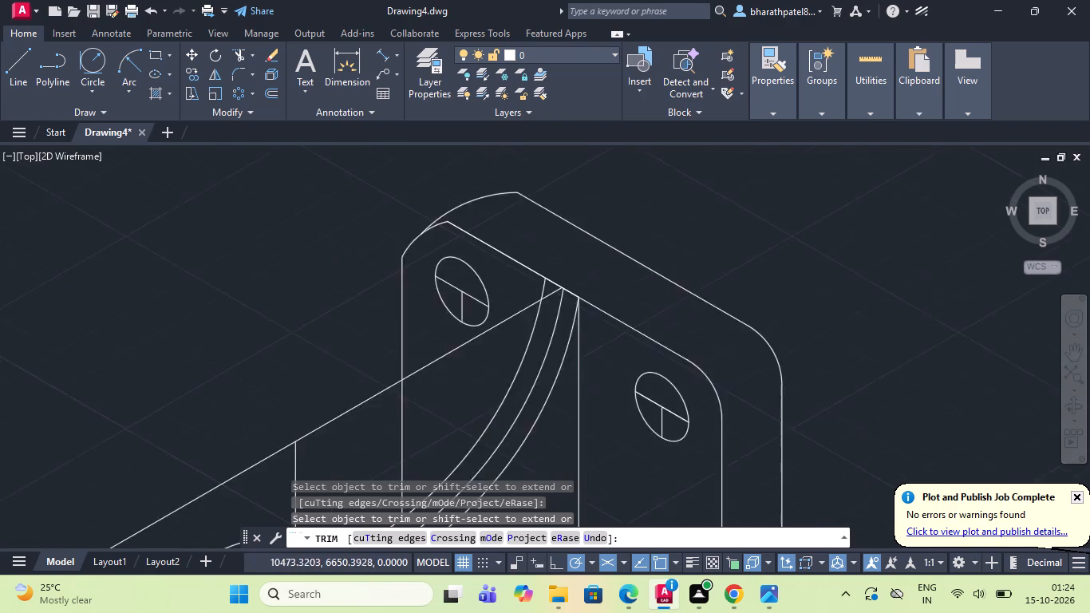
scroll(432, 233, "down", 3)
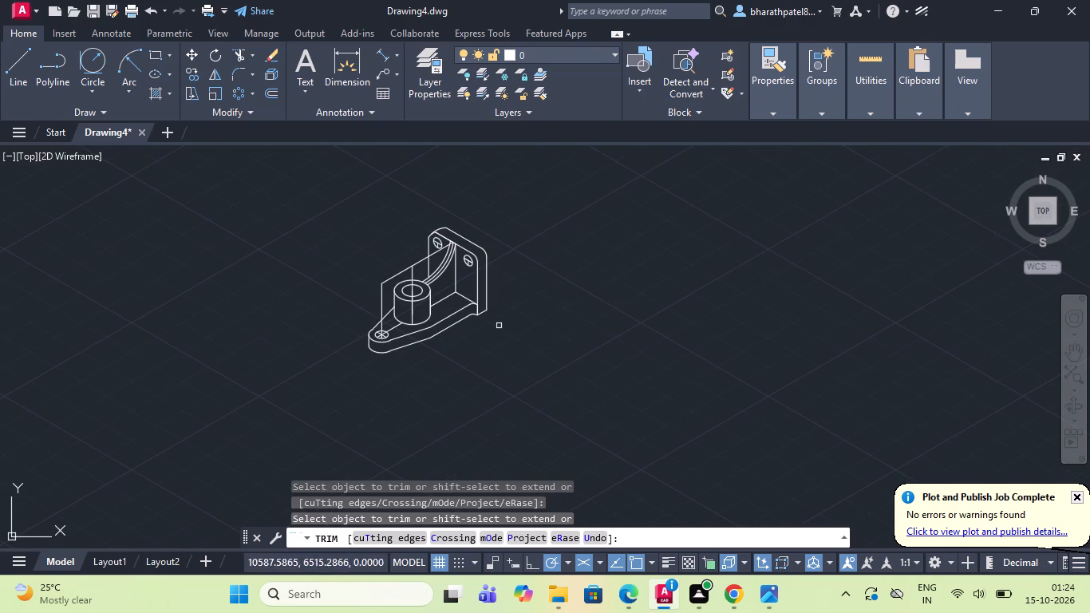
scroll(494, 328, "up", 1)
scroll(481, 279, "down", 2)
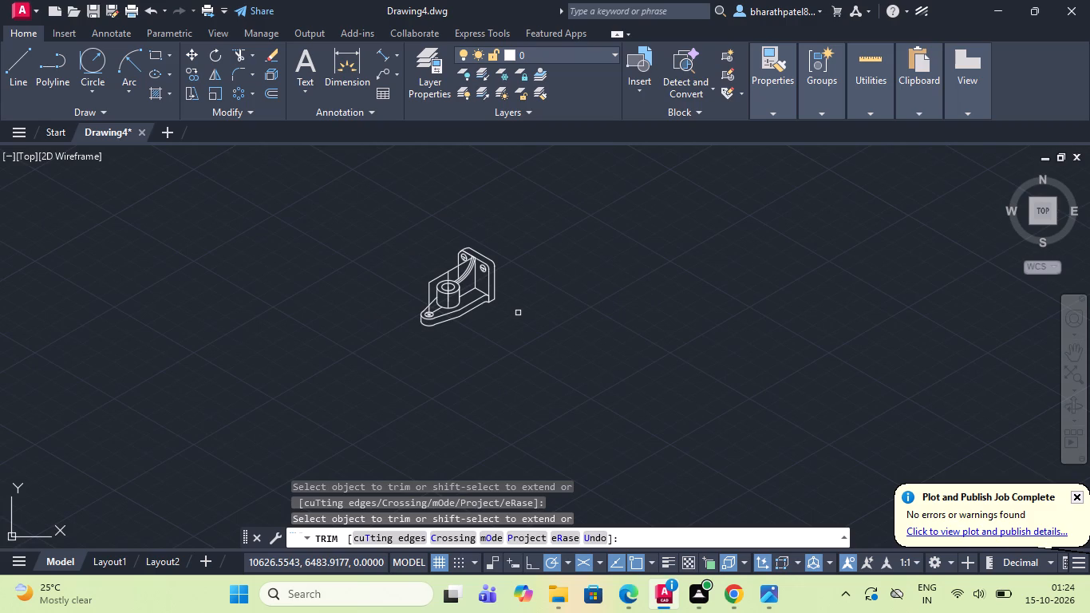
scroll(517, 49, "up", 1)
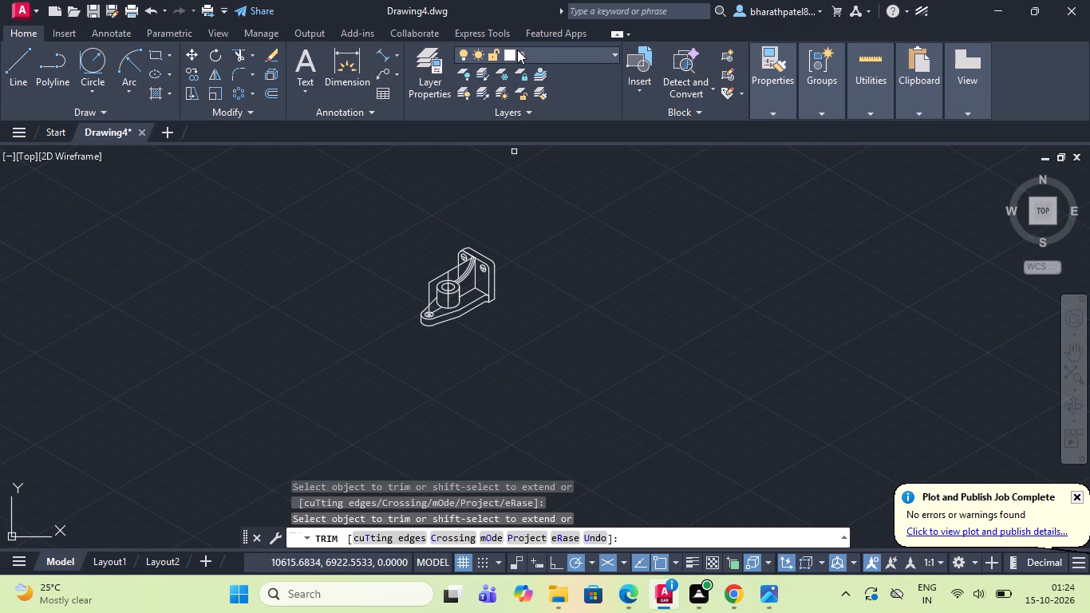
scroll(517, 49, "up", 2)
scroll(444, 275, "up", 3)
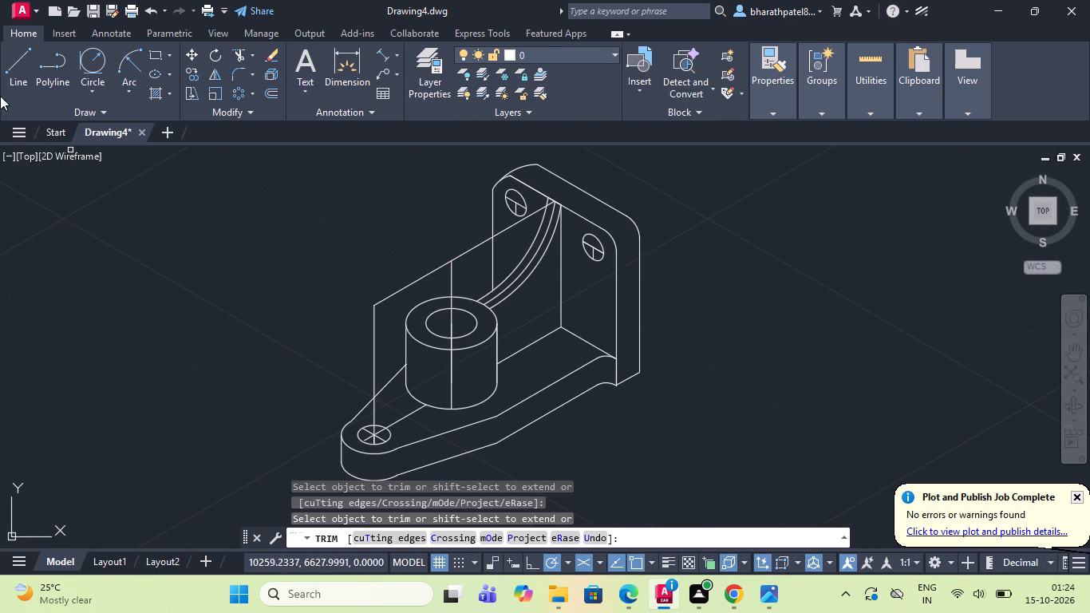
left_click(12, 75)
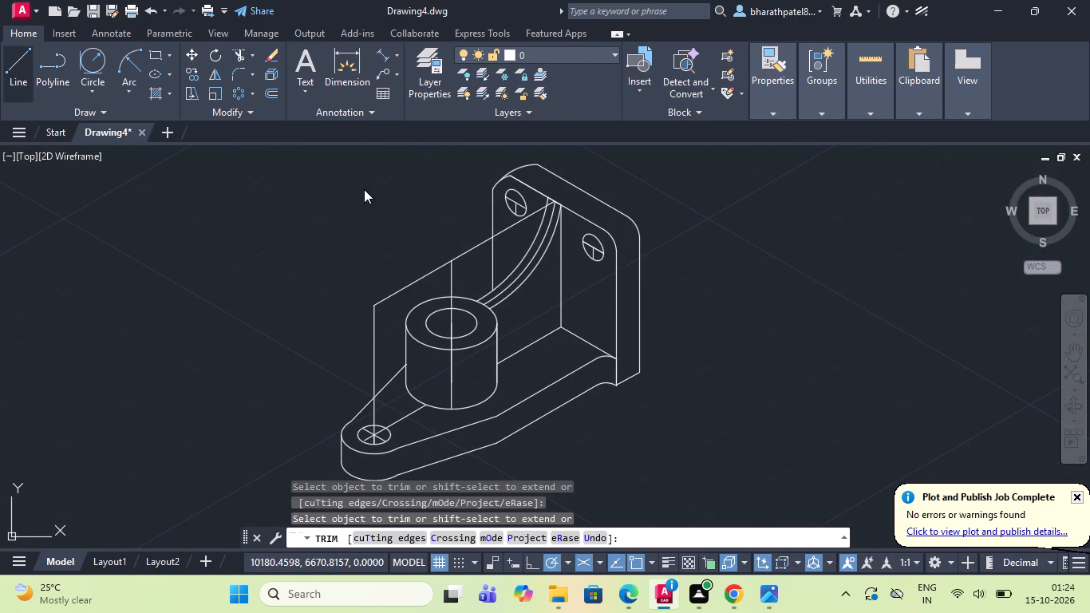
scroll(484, 347, "up", 3)
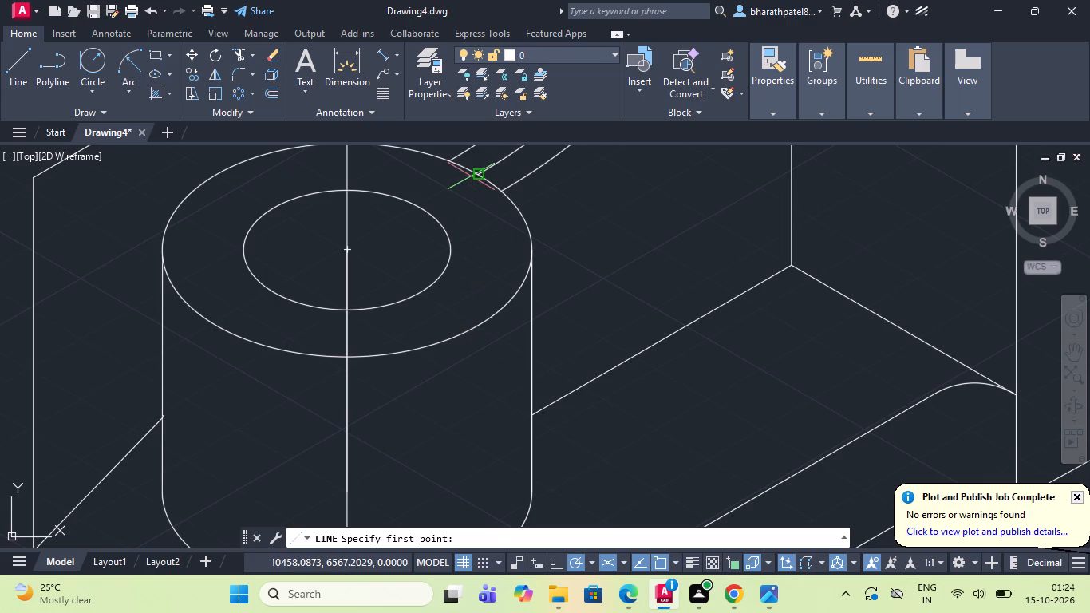
left_click(472, 176)
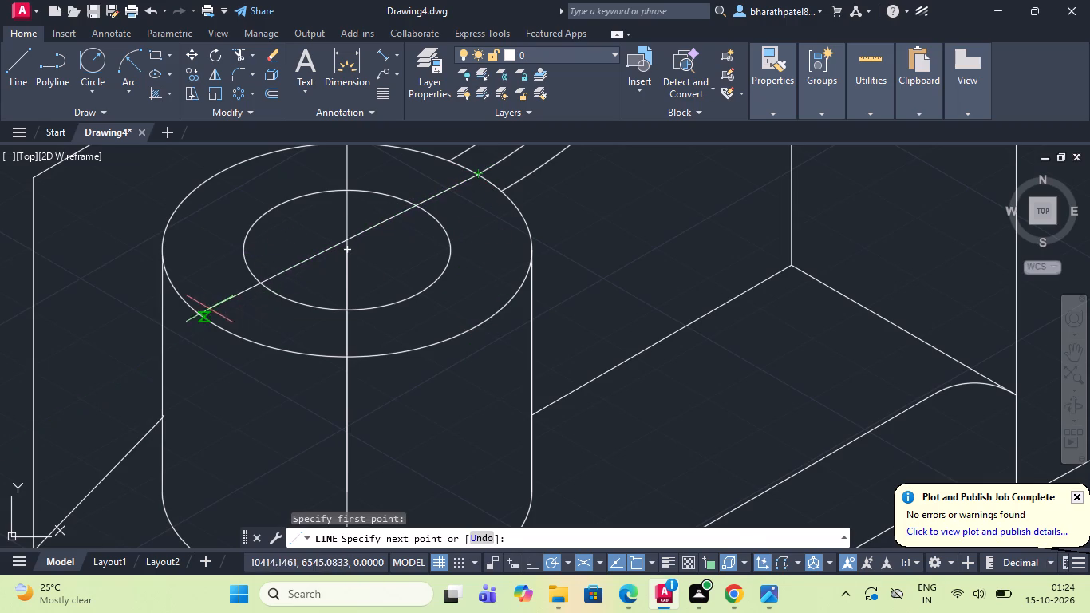
left_click(172, 350)
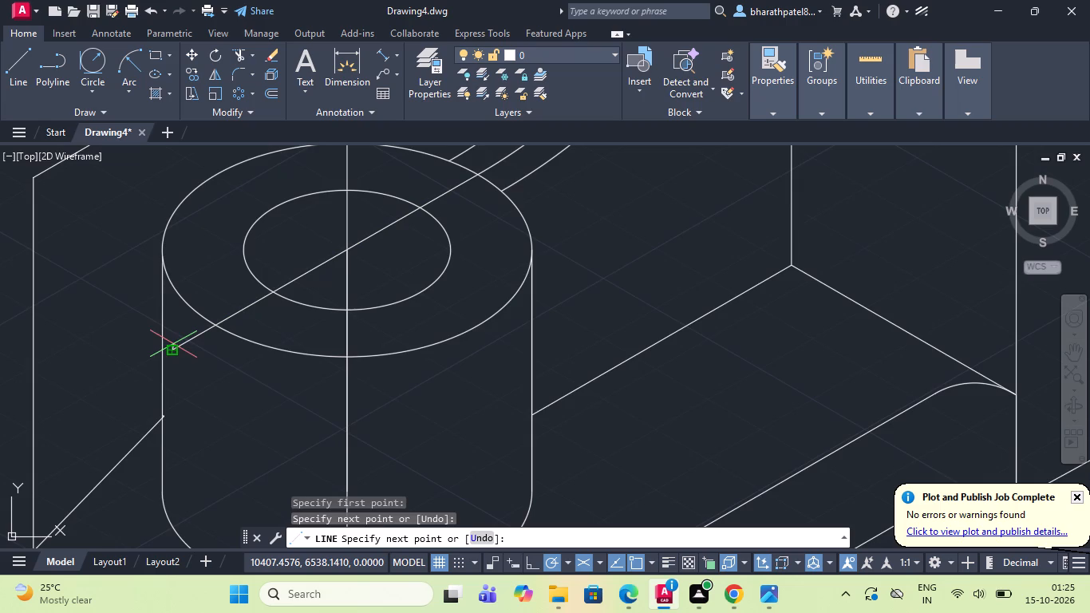
scroll(180, 342, "down", 2)
scroll(285, 334, "down", 3)
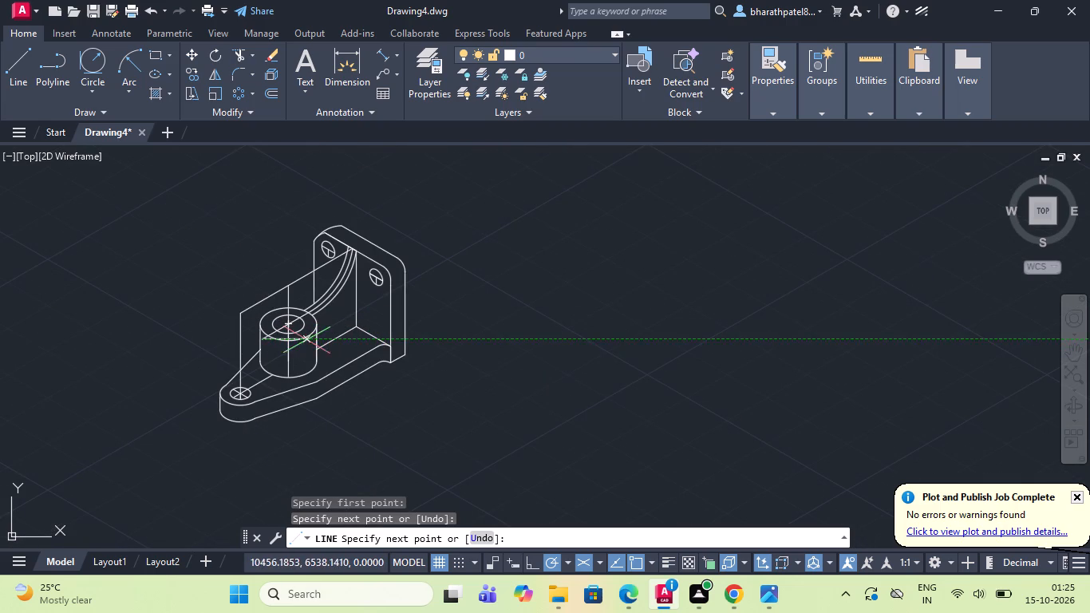
key("Escape")
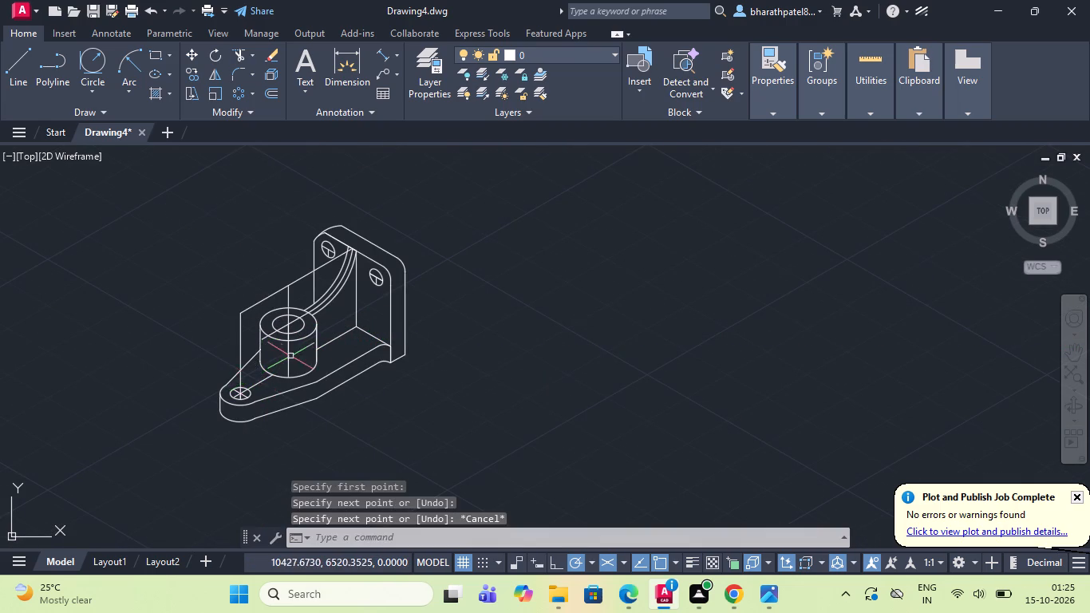
Draw a line about 63.4 long at 90° from the midpoint of the plate's front top edge, continuing at 210° past the end hole's vertical centre line.
scroll(301, 356, "down", 1)
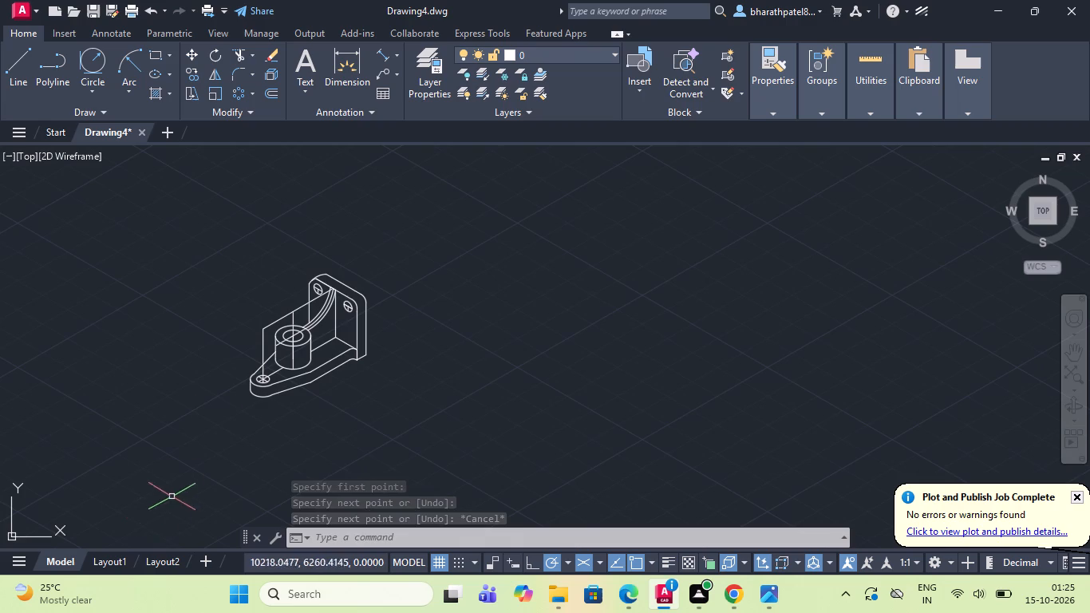
scroll(300, 294, "up", 2)
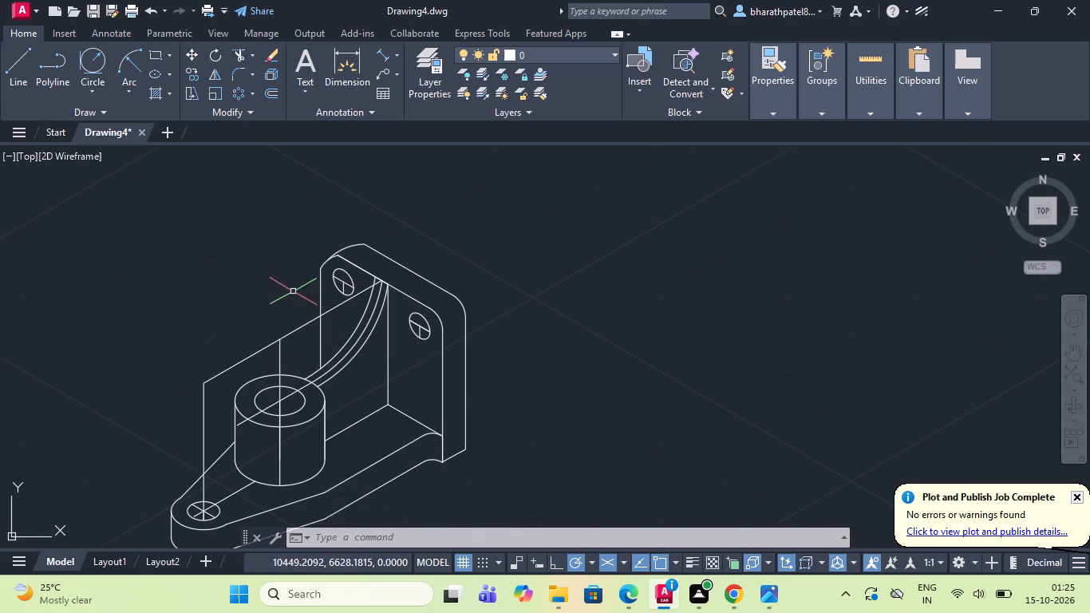
left_click(9, 59)
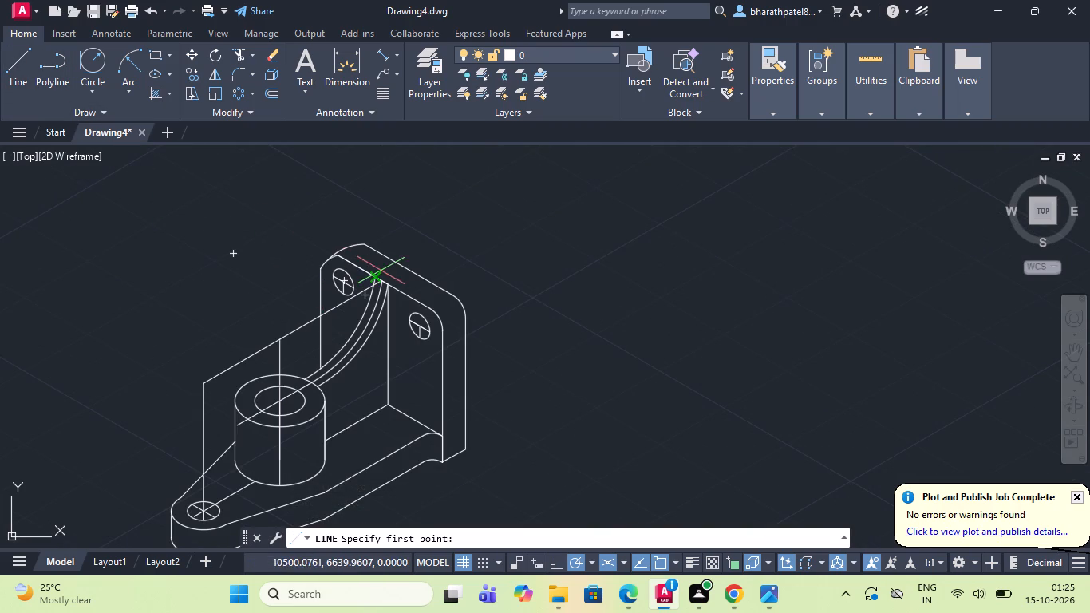
scroll(380, 277, "up", 6)
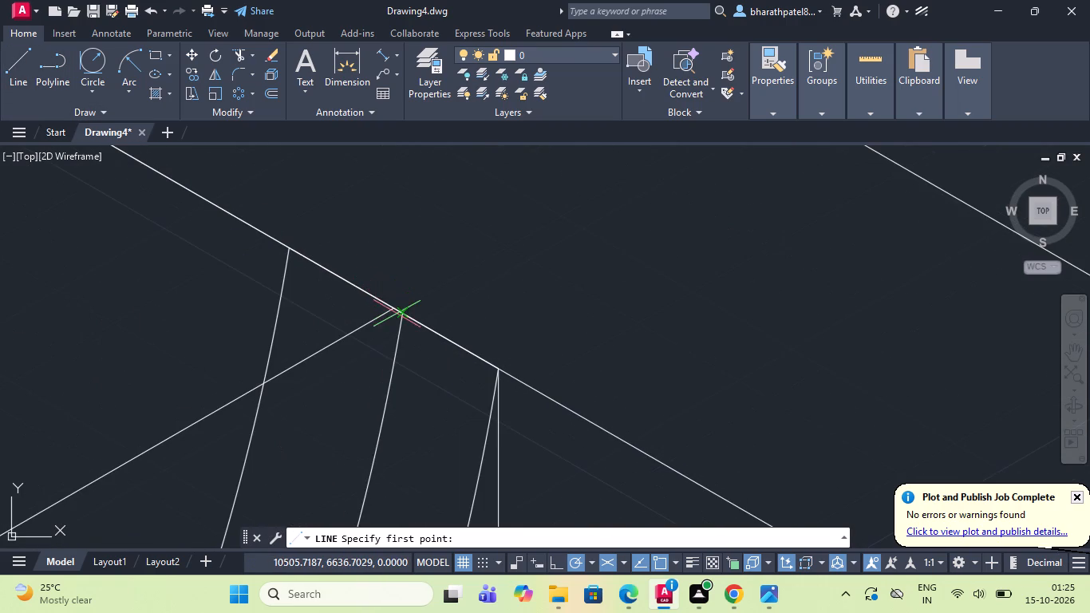
left_click(393, 307)
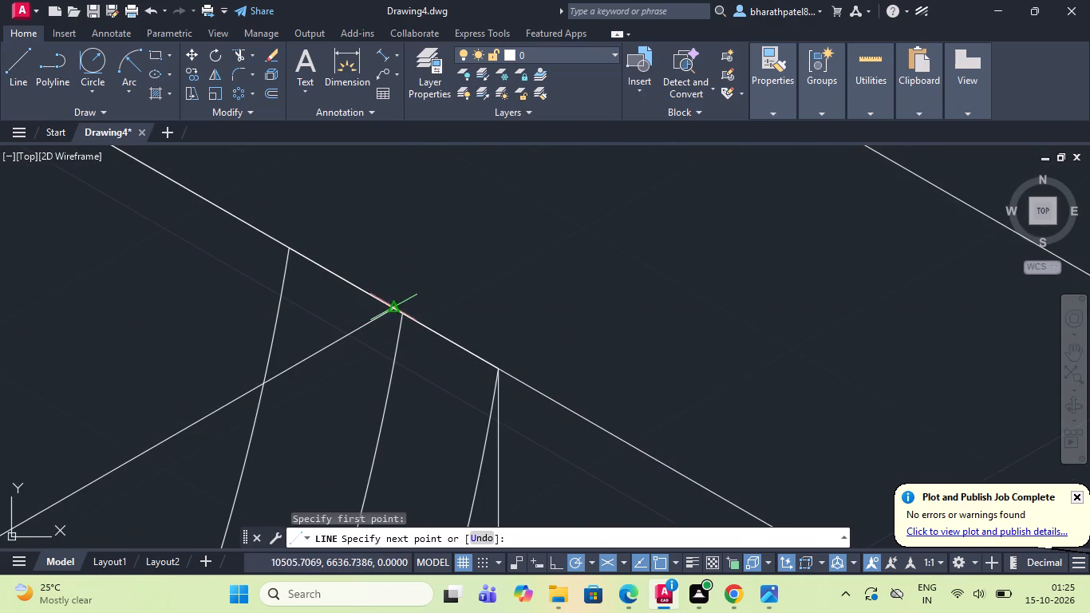
scroll(395, 307, "down", 7)
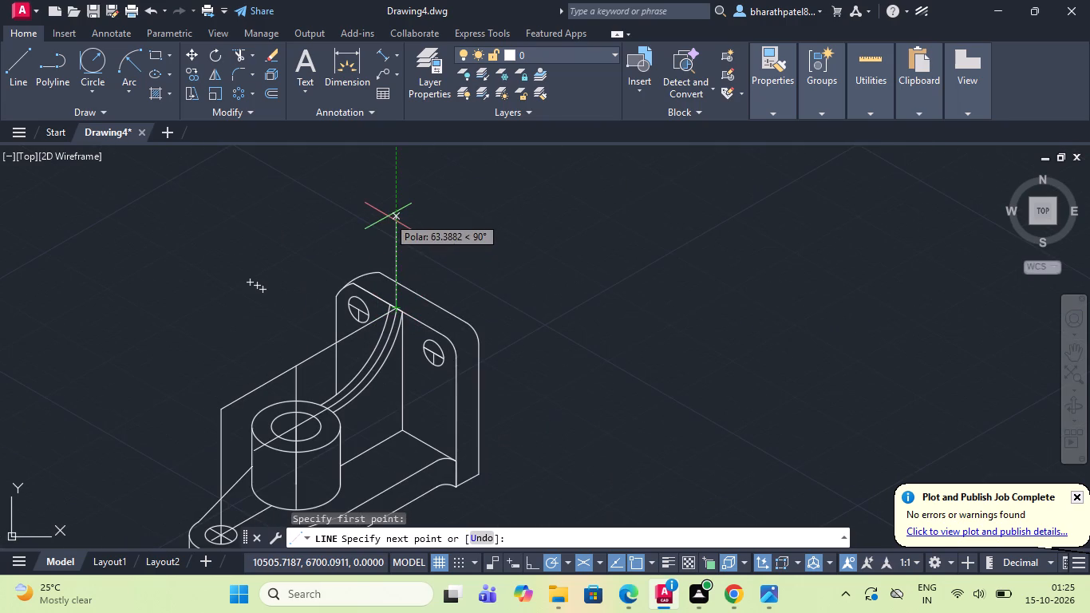
left_click(389, 217)
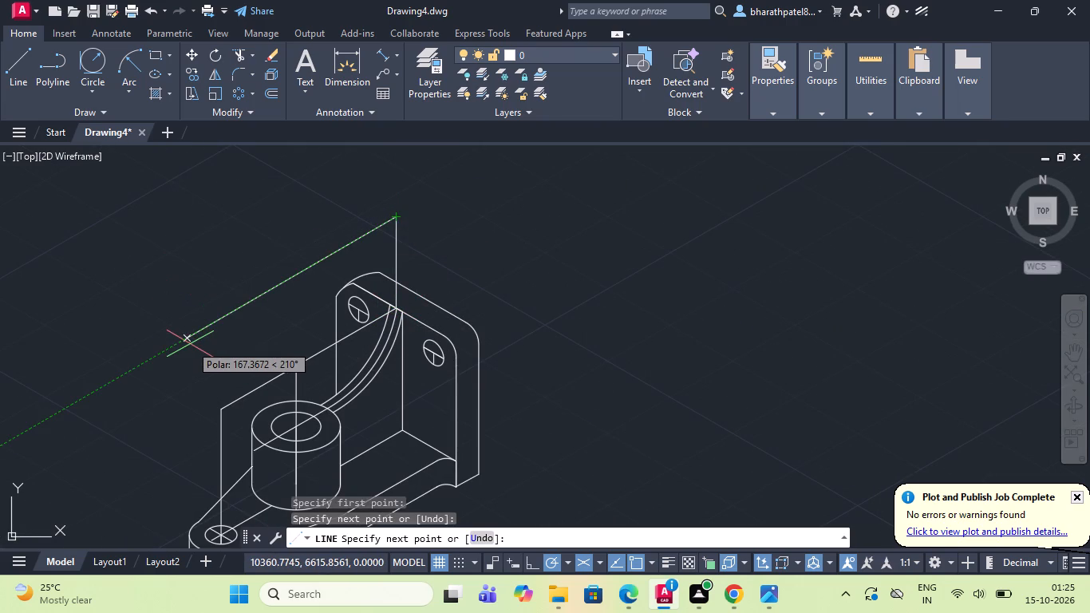
left_click(165, 359)
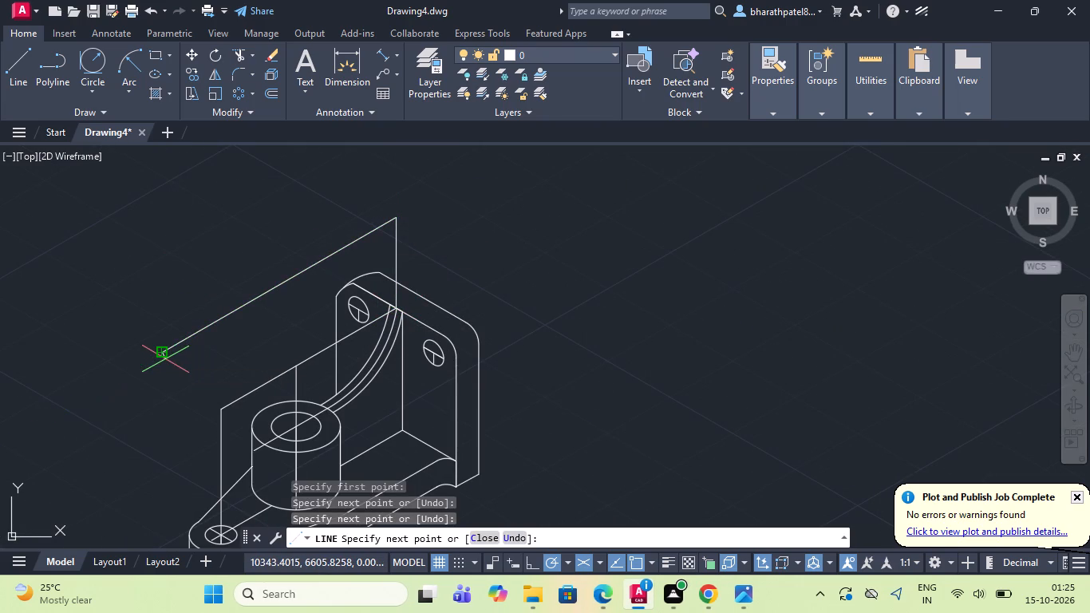
key("Escape")
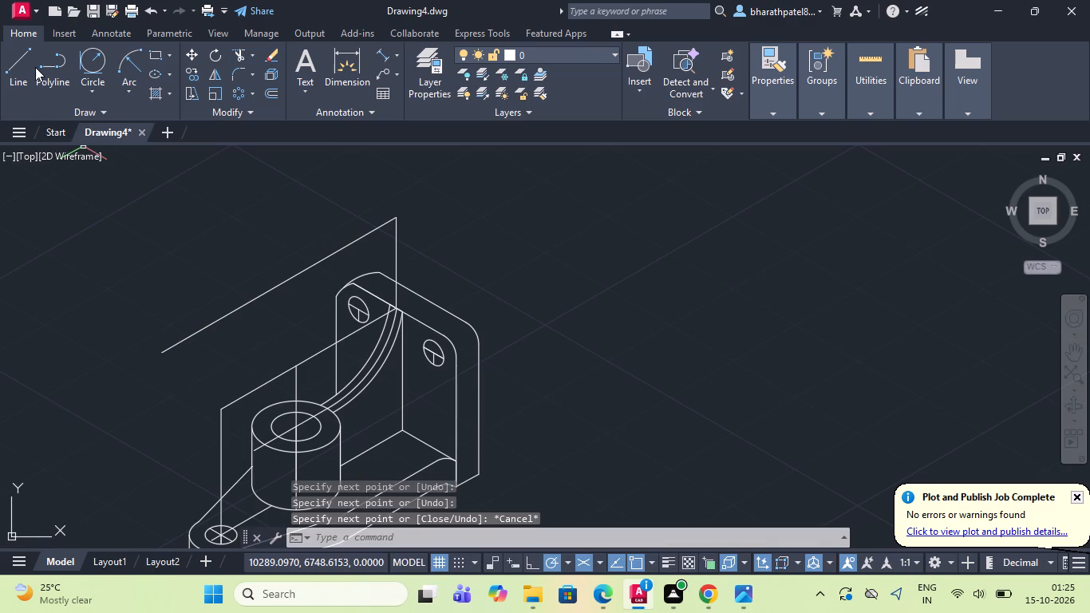
Draw vertical lines upward from the tops of the cylinder's and end hole's centre lines, past the upper slanted line.
left_click_drag(16, 67, 29, 77)
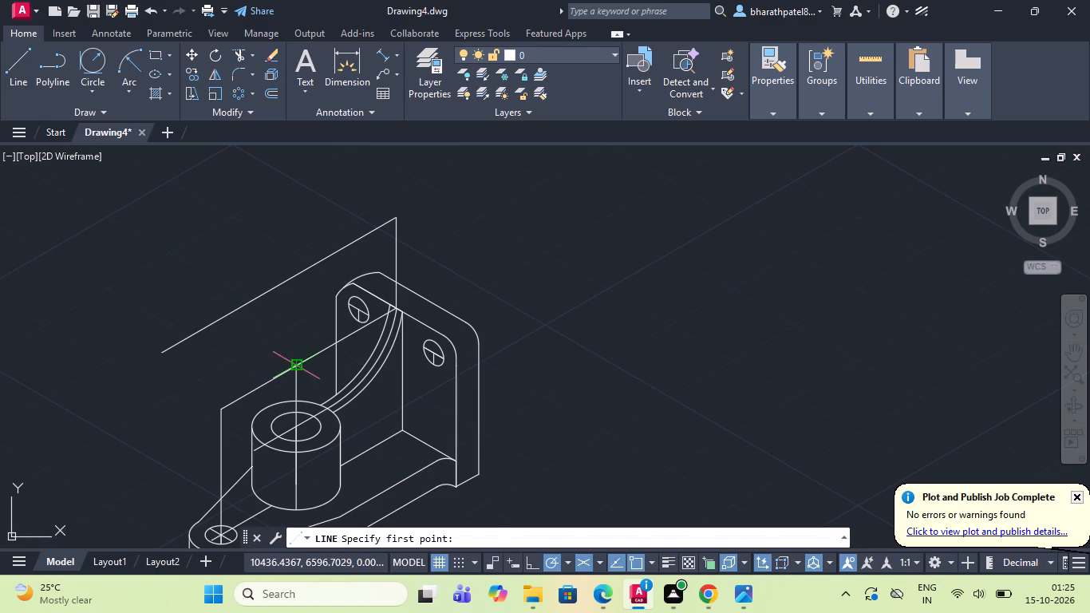
left_click_drag(292, 370, 290, 362)
left_click(289, 196)
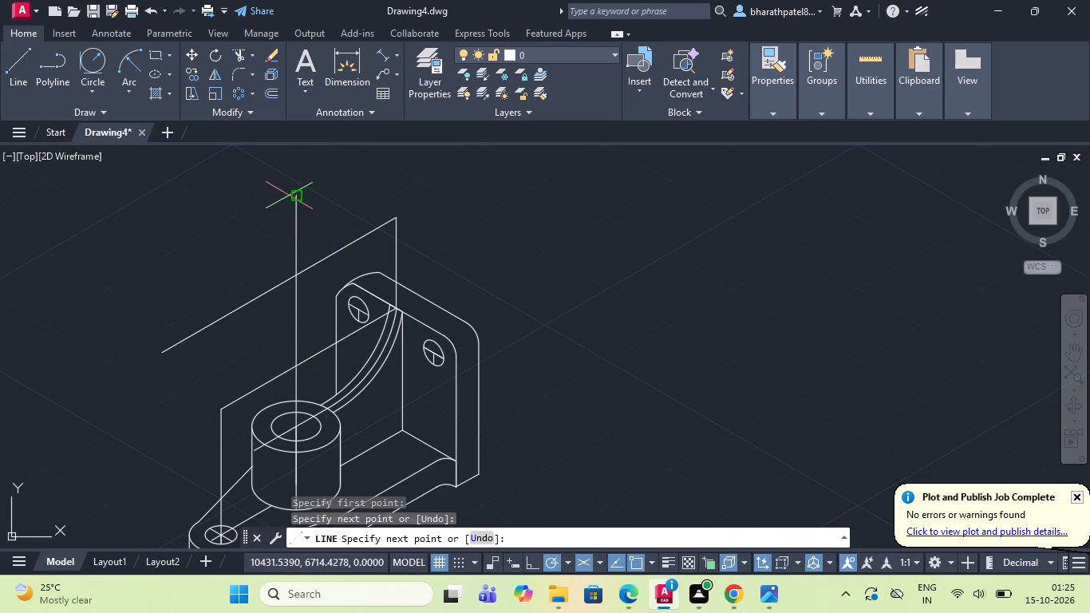
key("Escape")
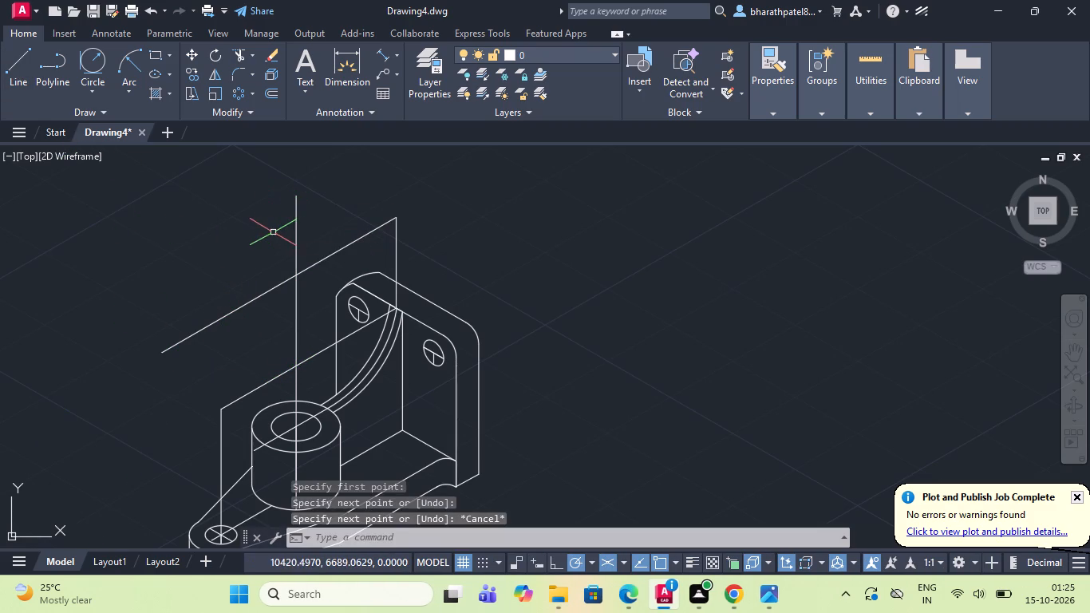
left_click(19, 65)
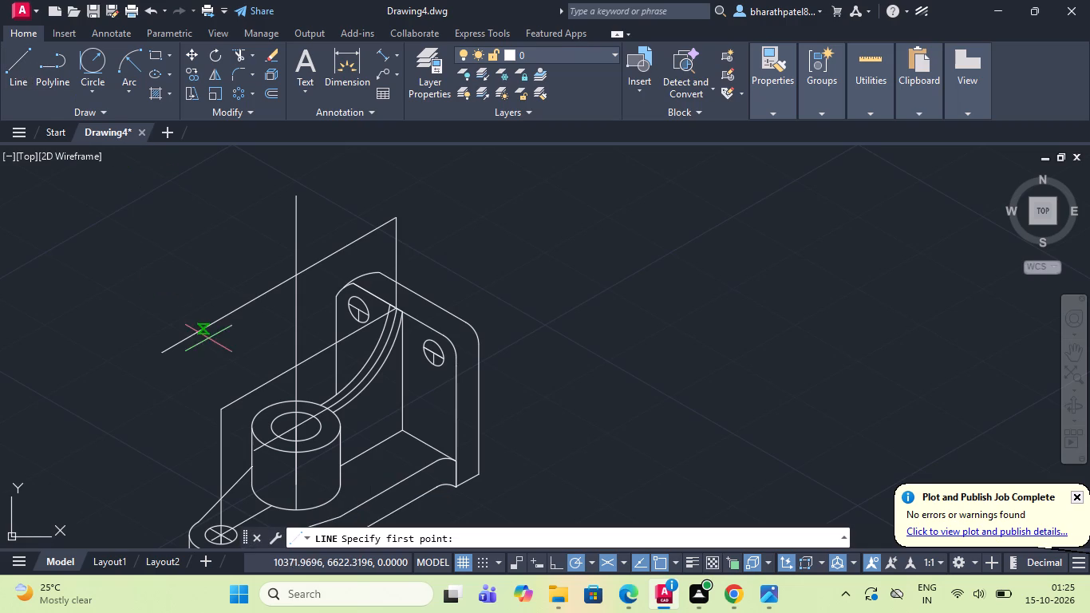
left_click(223, 409)
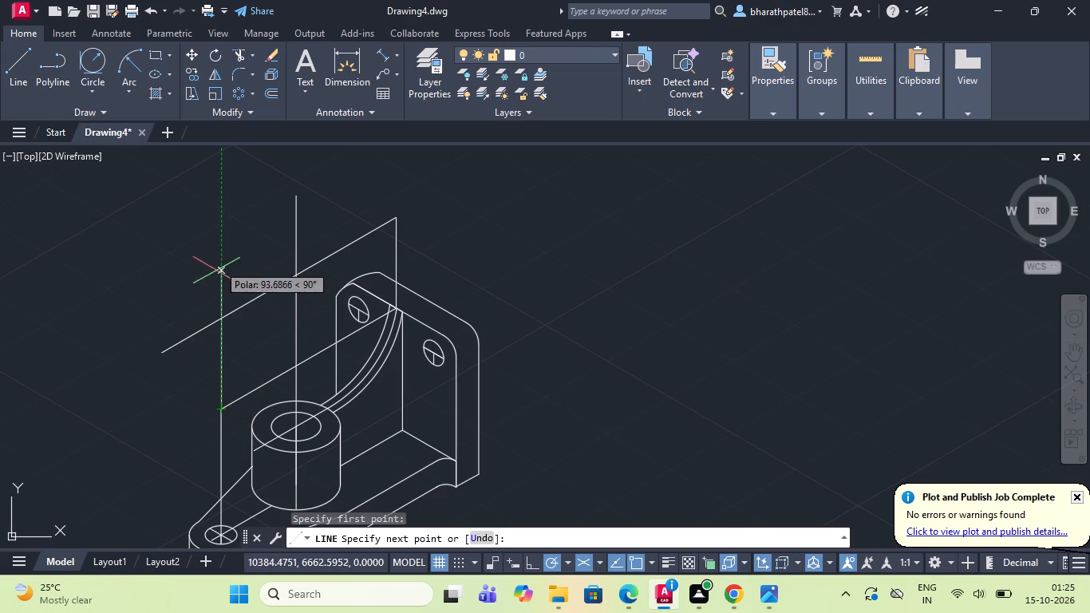
left_click(224, 233)
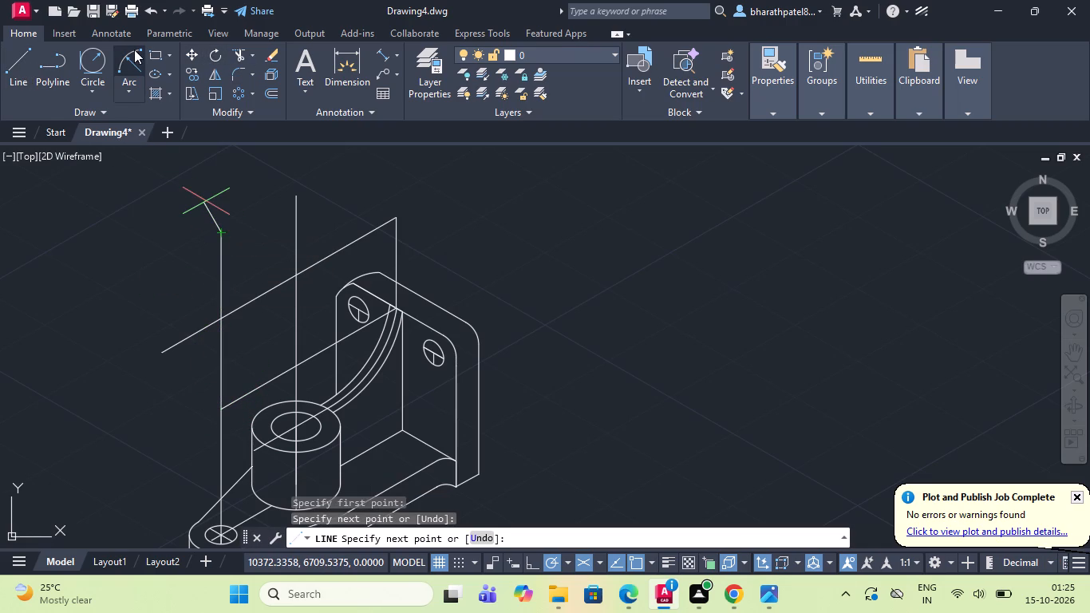
Trim the two vertical lines above the upper slanted line and that line's end beyond the end hole's vertical.
left_click(237, 57)
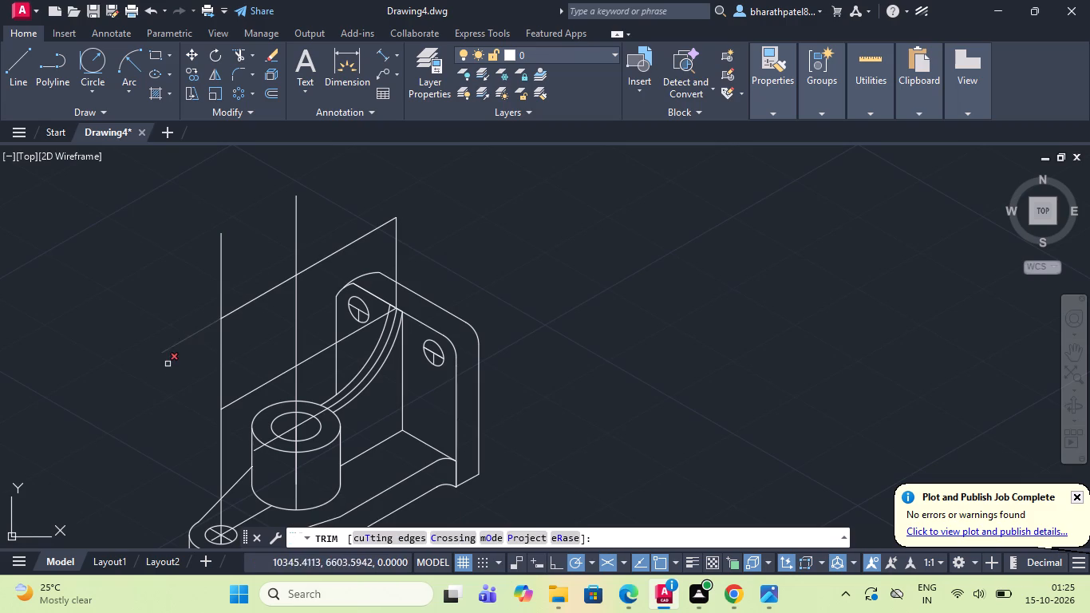
left_click_drag(176, 370, 338, 230)
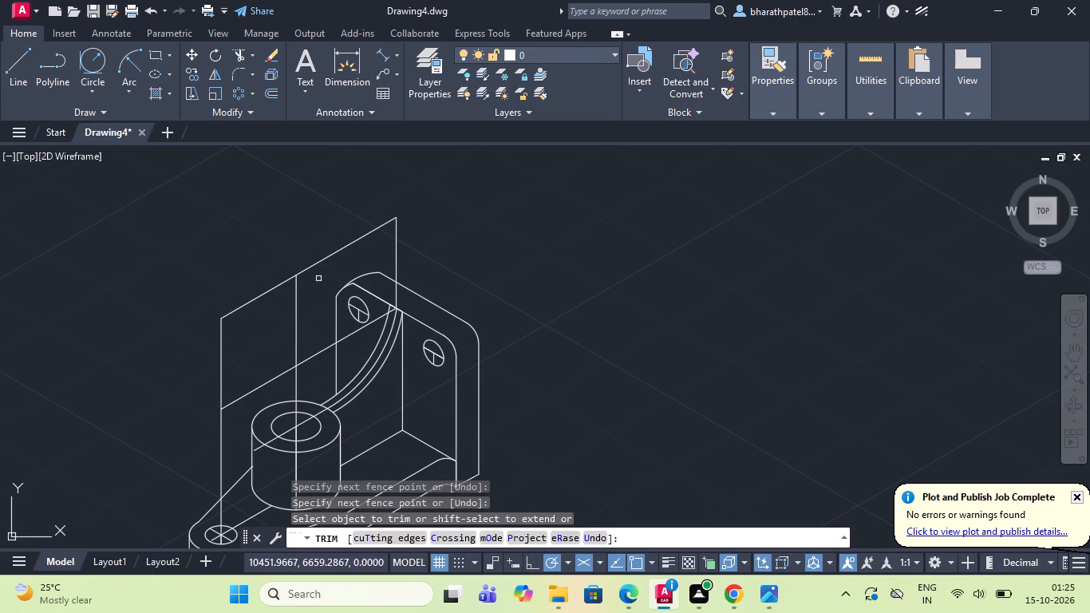
key("Escape")
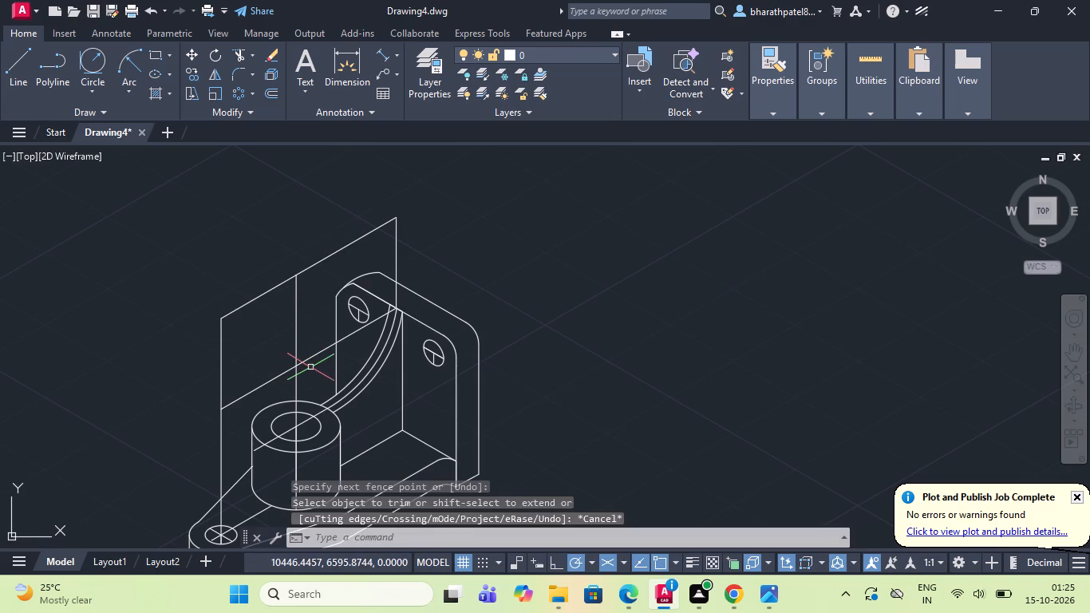
Delete the two segments of the lower slanted line between the plate's top edge and the end hole's vertical.
left_click(310, 358)
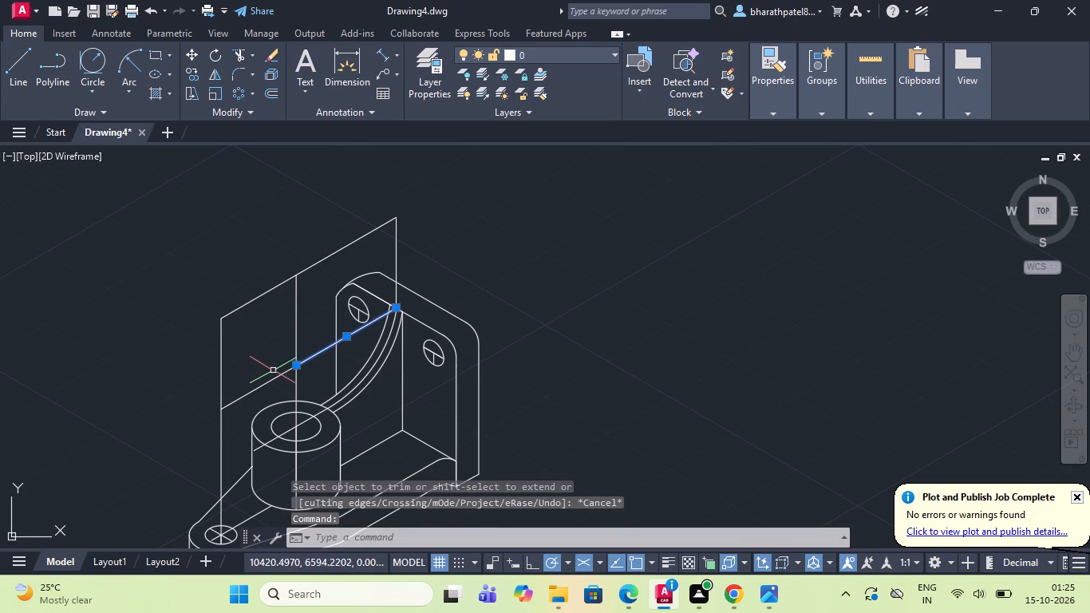
left_click(272, 378)
key("Delete")
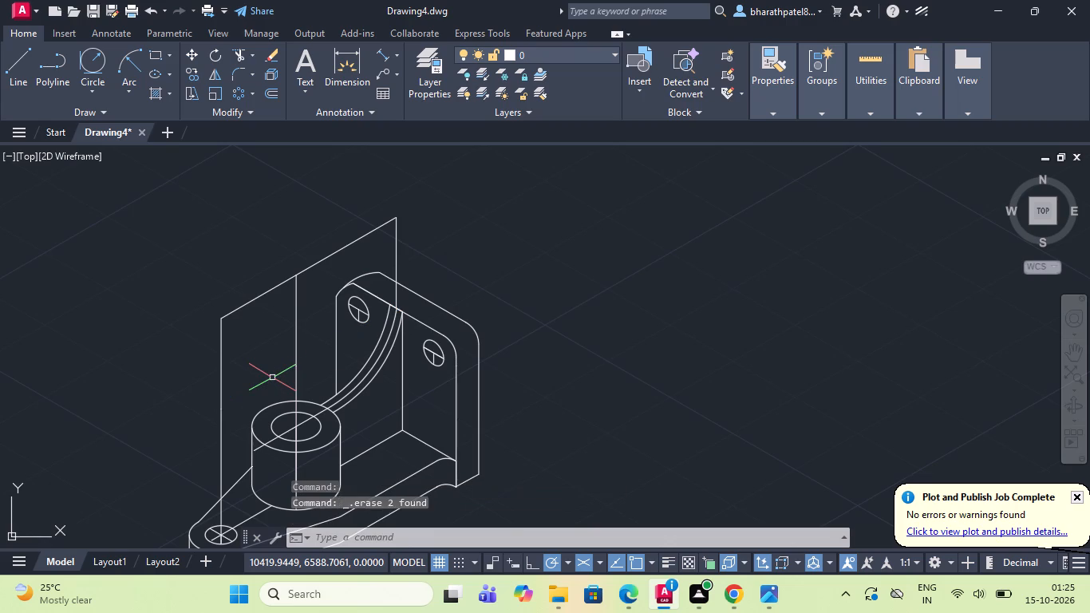
Load the CENTER linetype from acadiso.lin into the drawing.
scroll(272, 378, "down", 1)
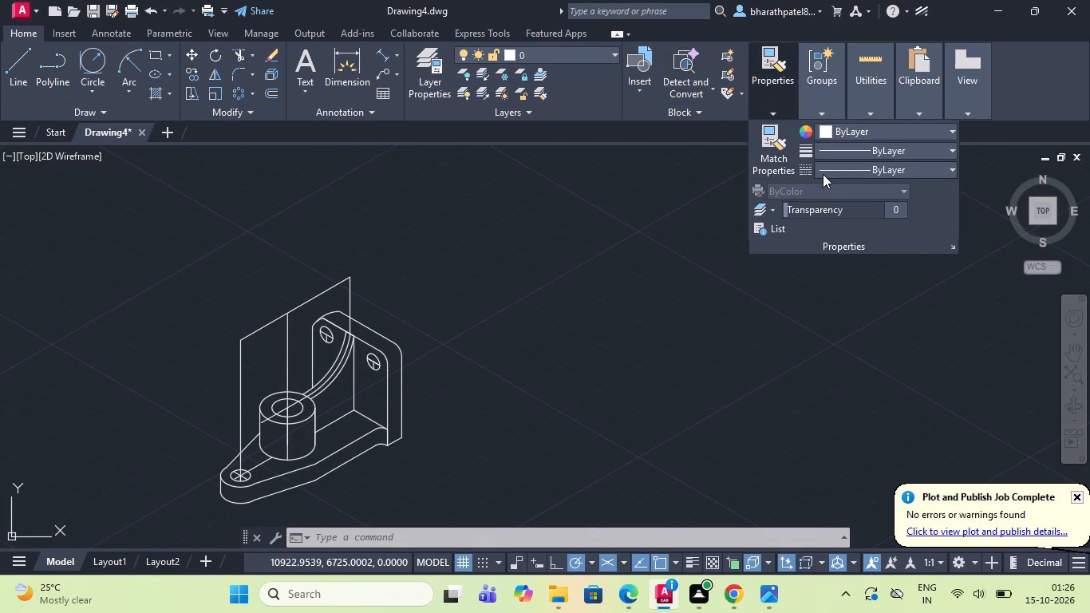
left_click(823, 174)
left_click(825, 235)
left_click(832, 170)
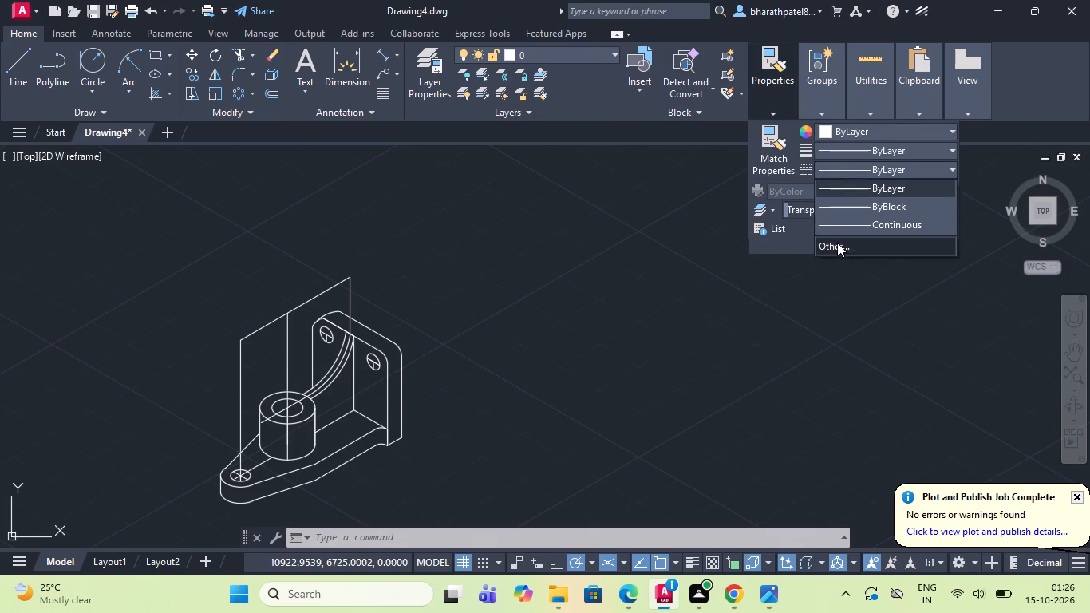
left_click(839, 247)
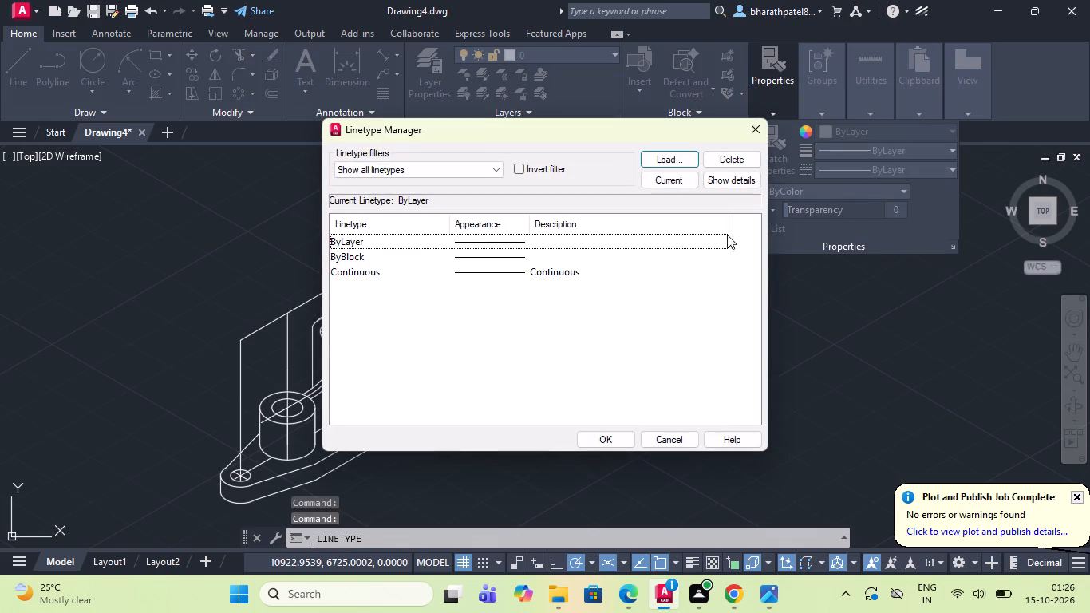
left_click(660, 159)
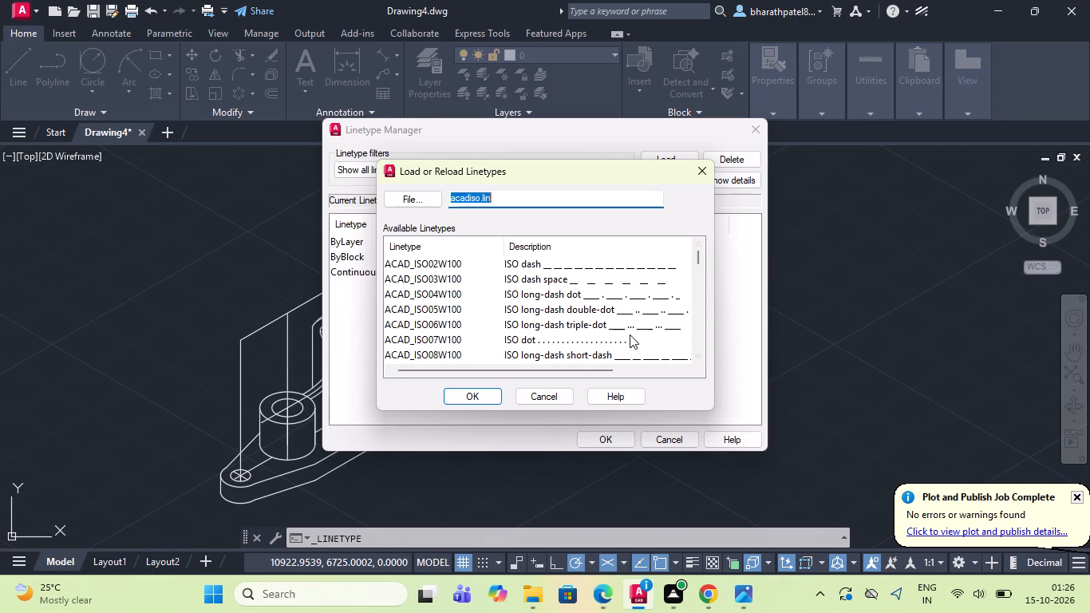
scroll(613, 292, "down", 3)
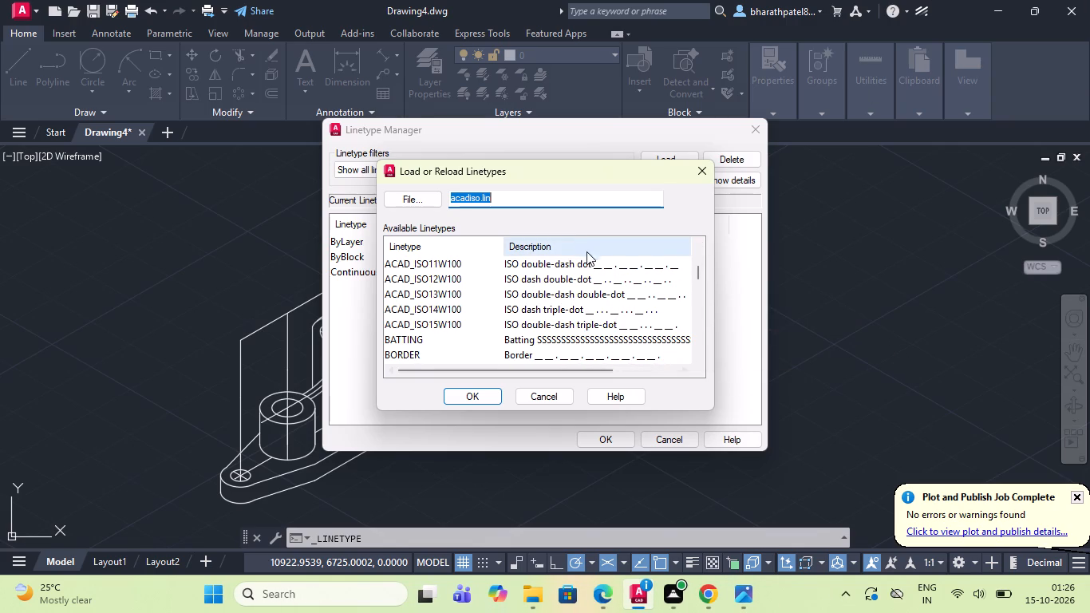
scroll(589, 257, "down", 2)
left_click(563, 312)
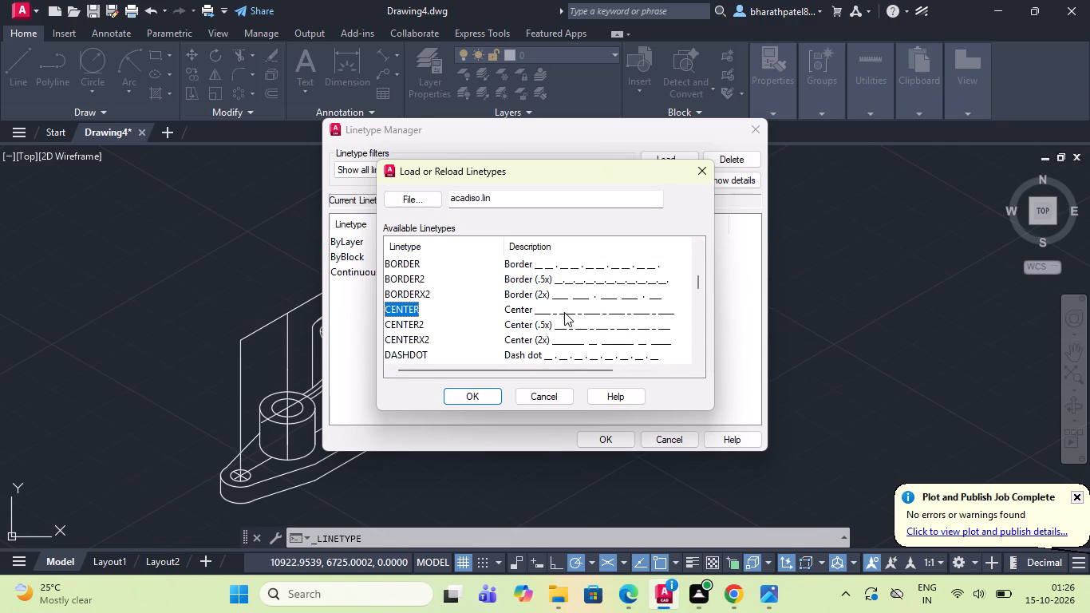
left_click(456, 395)
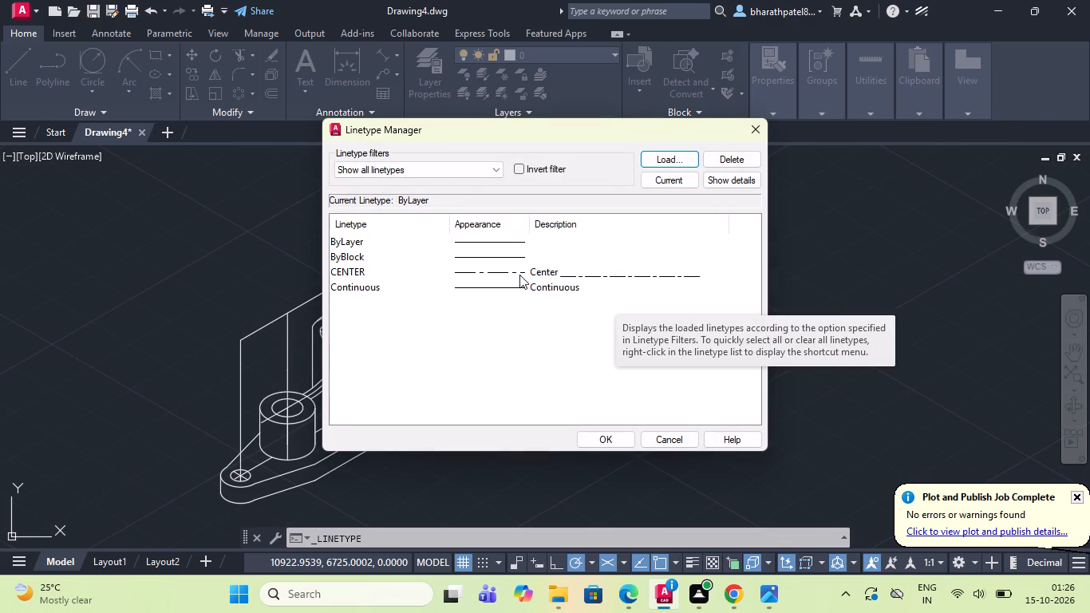
left_click(545, 272)
left_click(602, 439)
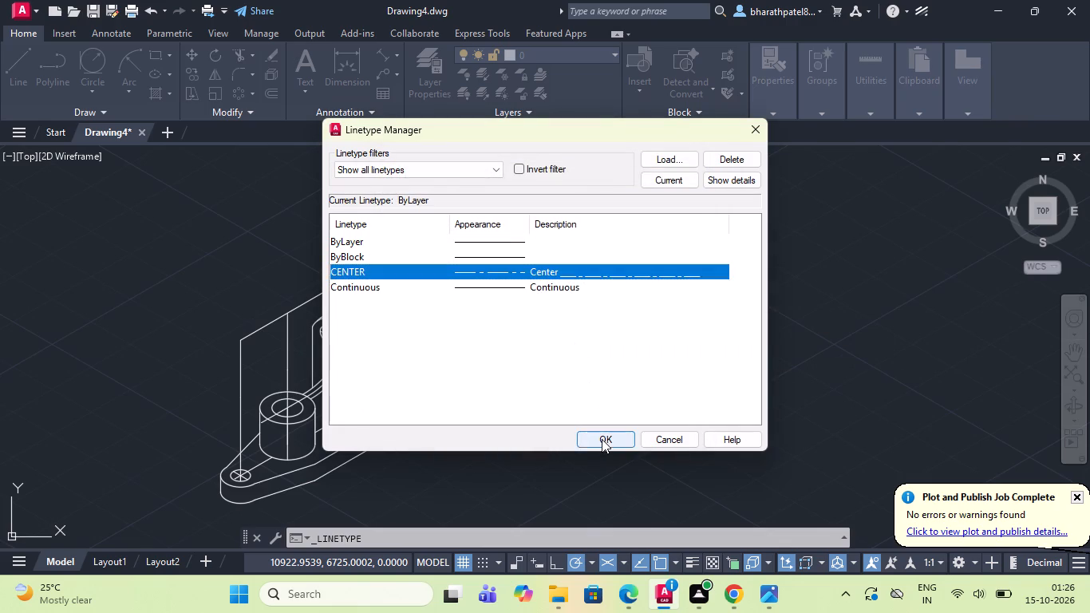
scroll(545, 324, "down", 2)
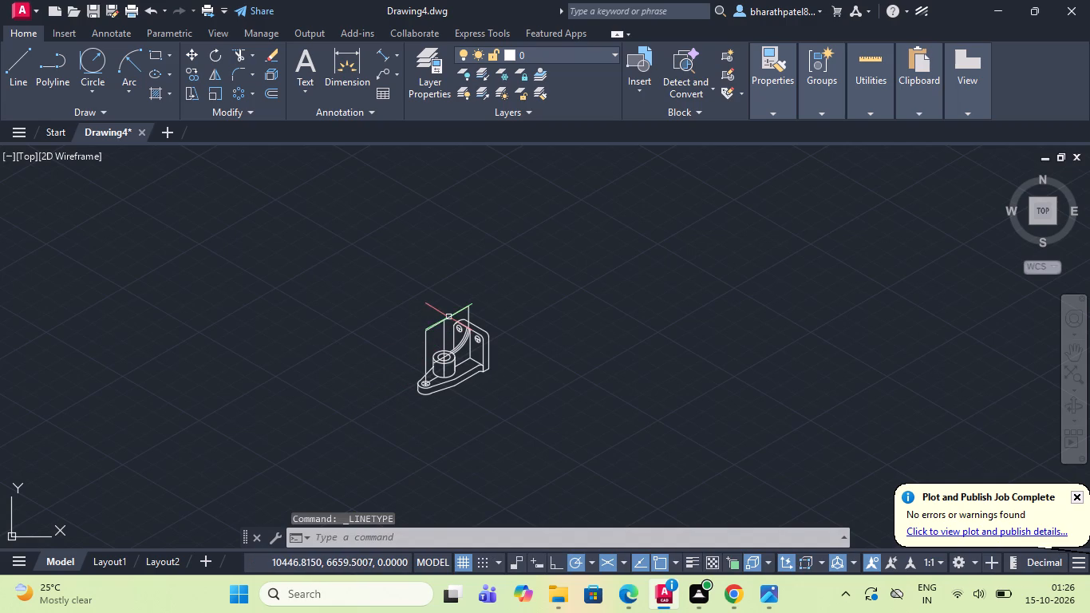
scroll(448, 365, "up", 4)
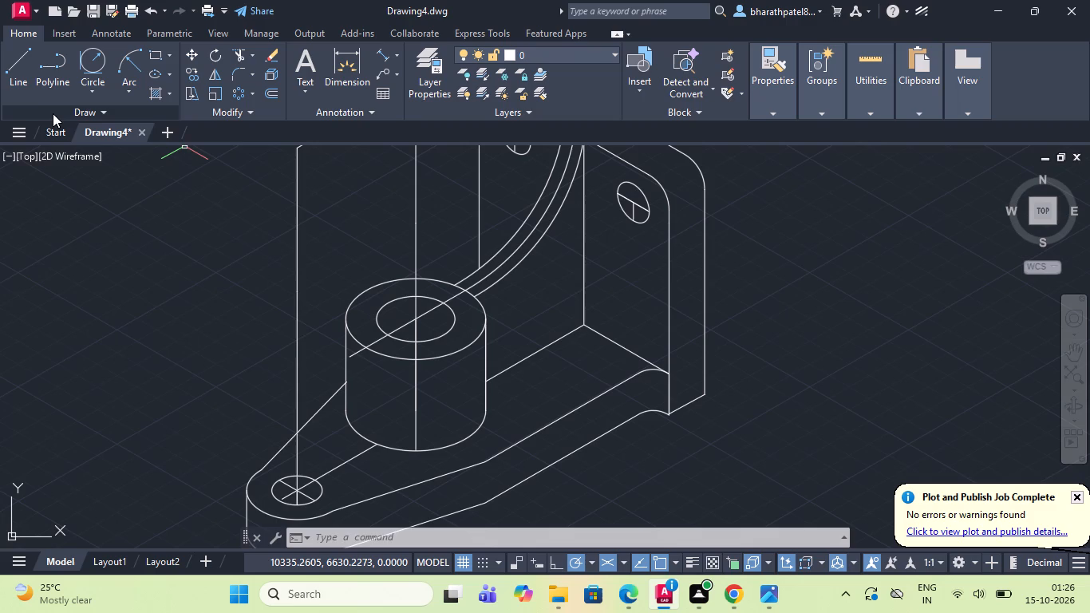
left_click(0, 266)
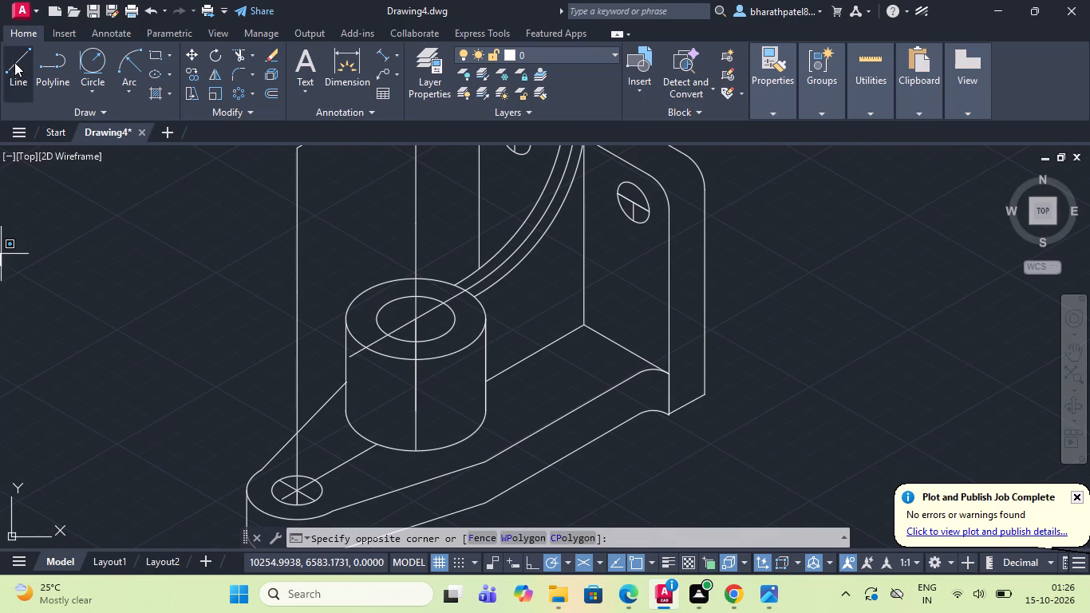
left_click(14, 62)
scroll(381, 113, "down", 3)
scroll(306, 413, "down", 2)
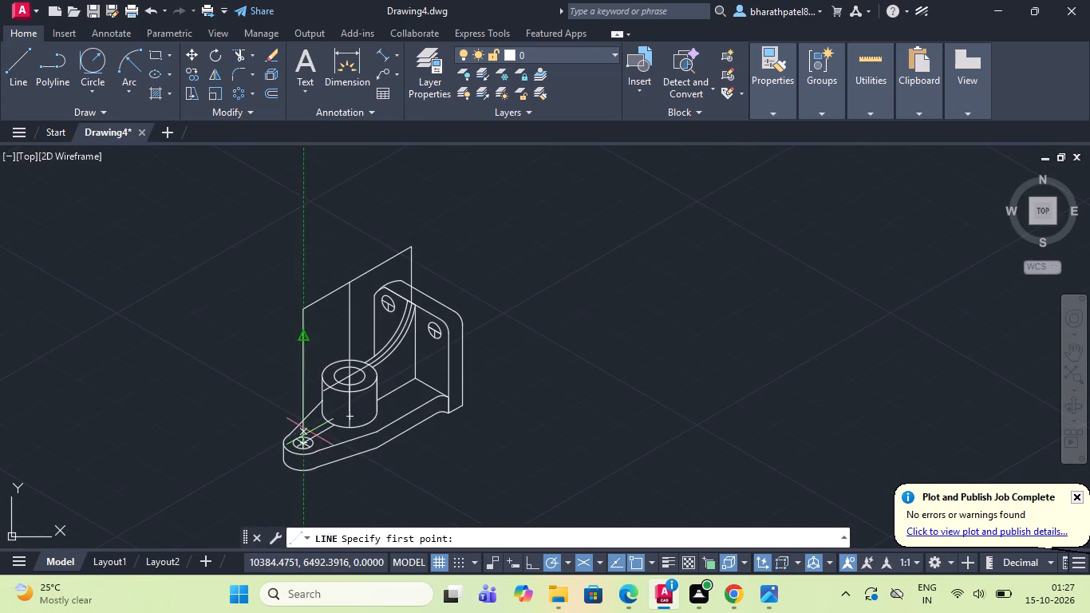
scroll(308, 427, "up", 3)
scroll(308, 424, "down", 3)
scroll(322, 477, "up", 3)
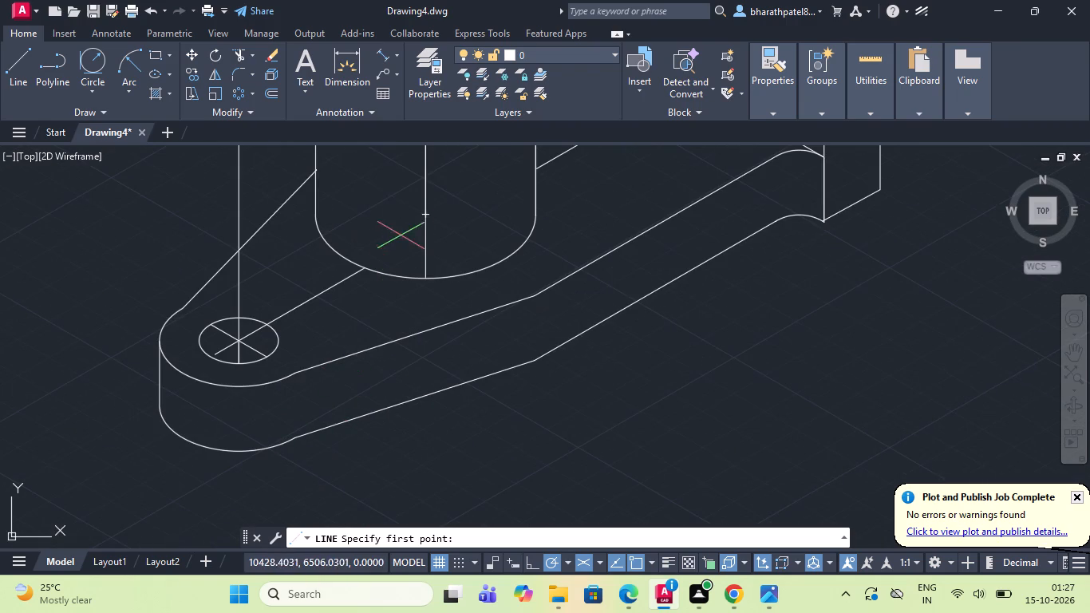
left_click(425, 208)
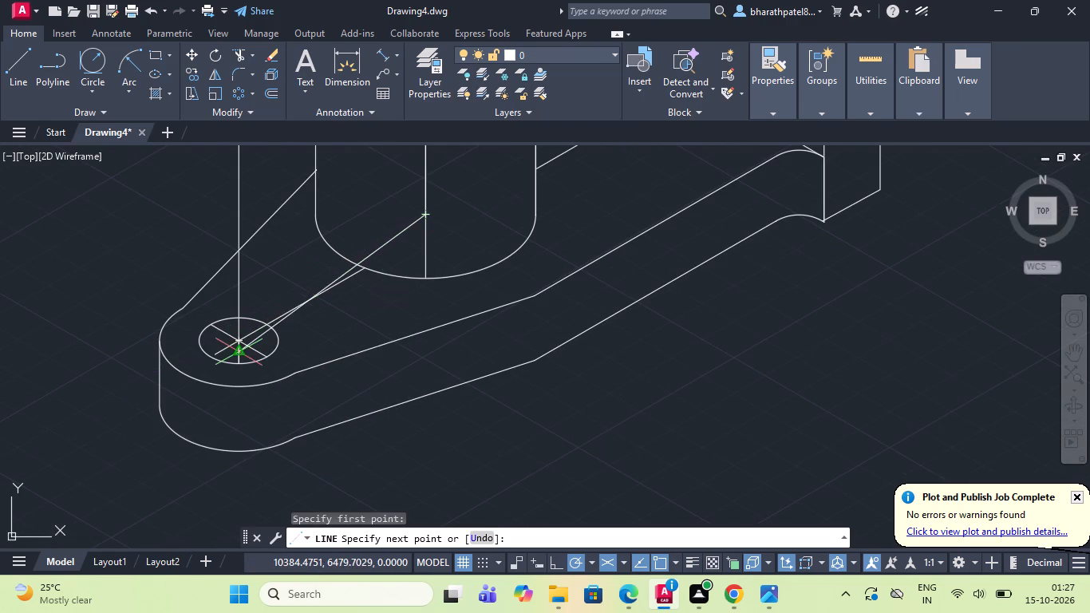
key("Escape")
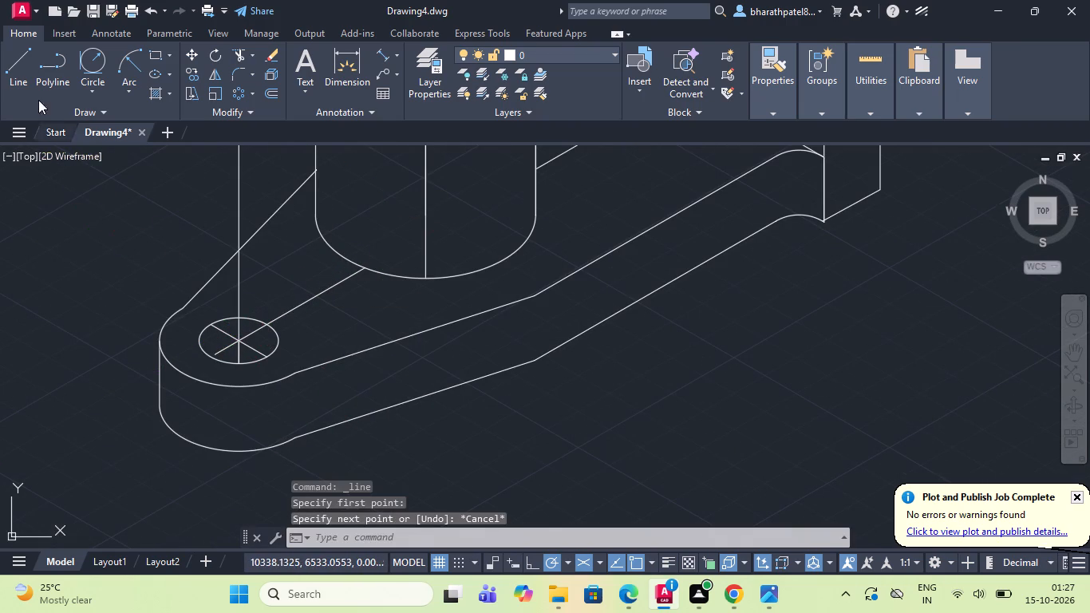
Extend the end hole's slanted centre line with a line about 37 units long at 30° from the cylinder's base curve.
left_click(21, 69)
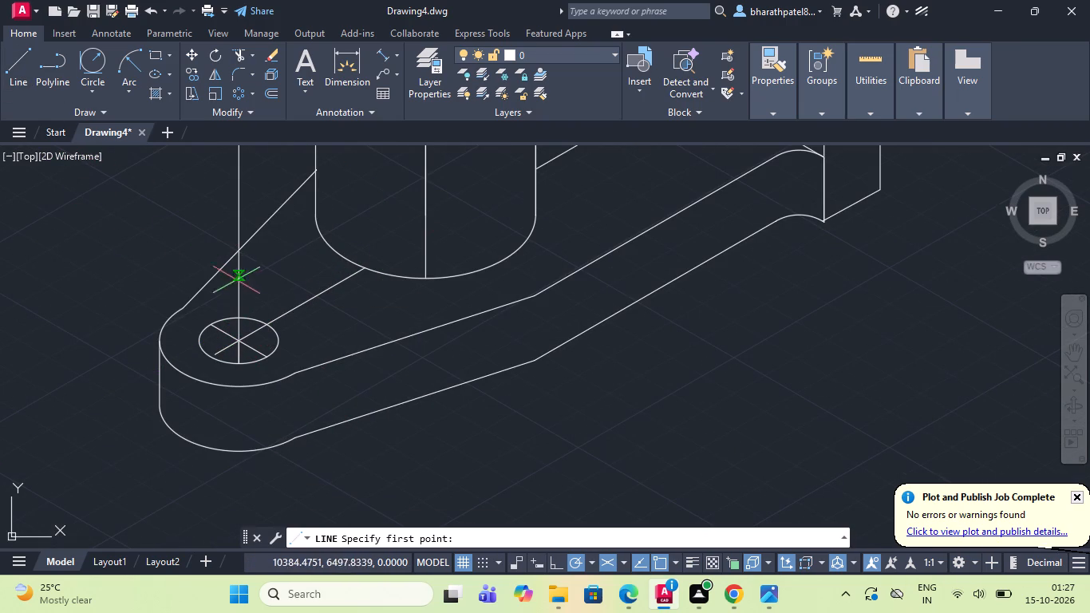
left_click(357, 268)
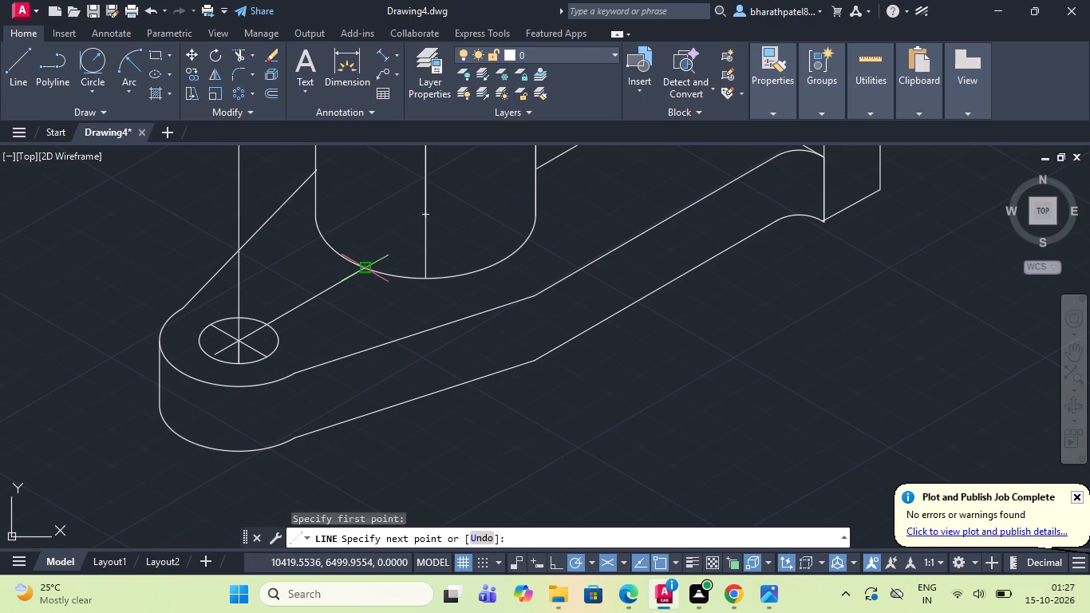
left_click(484, 203)
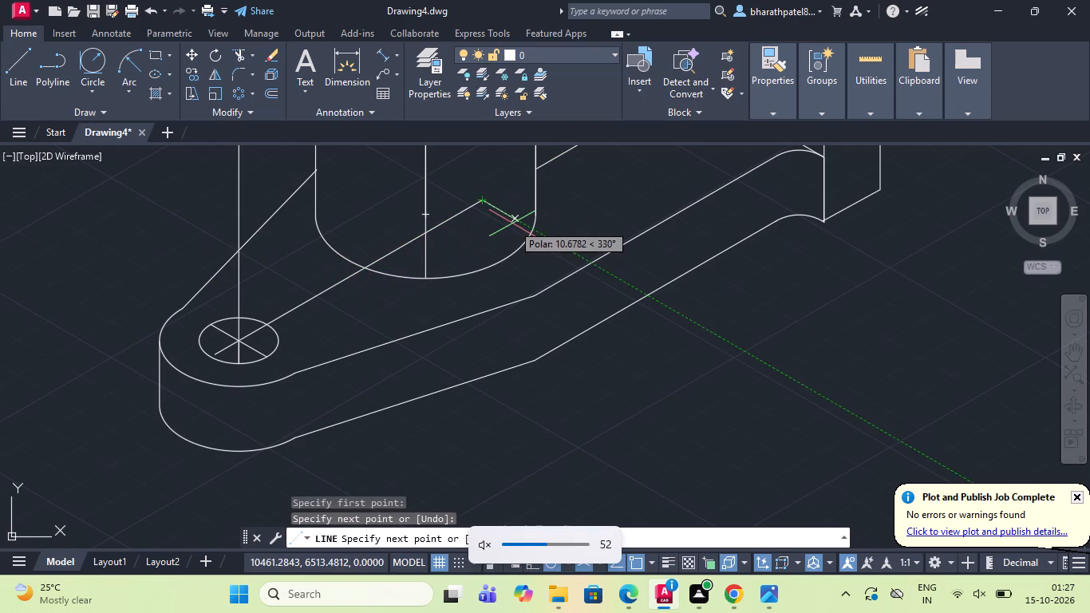
key("Escape")
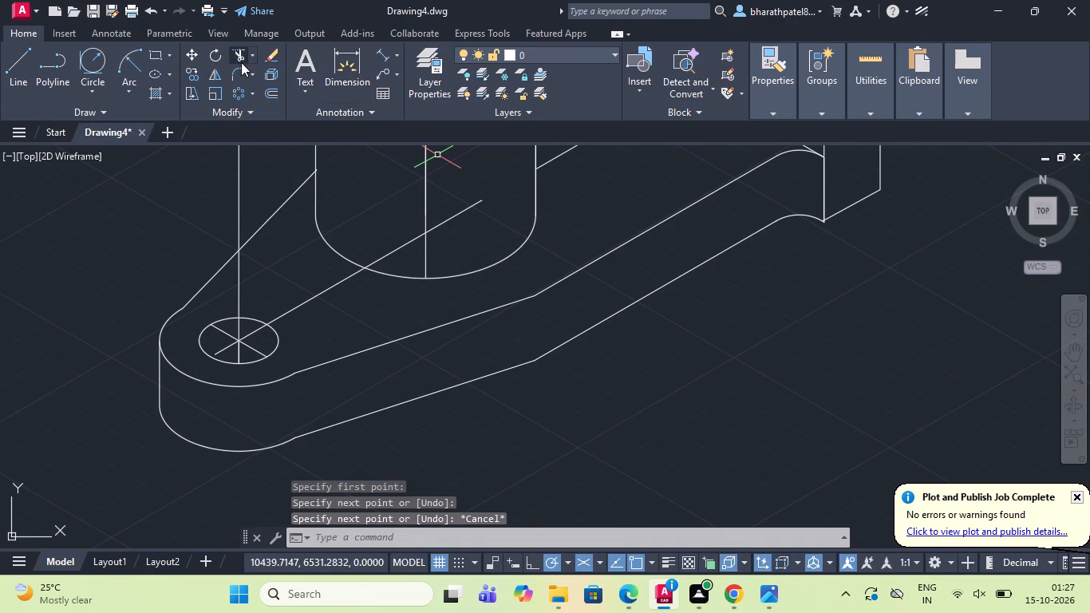
Trim the part of the cylinder's vertical centre line below the new slanted centre line.
left_click(241, 58)
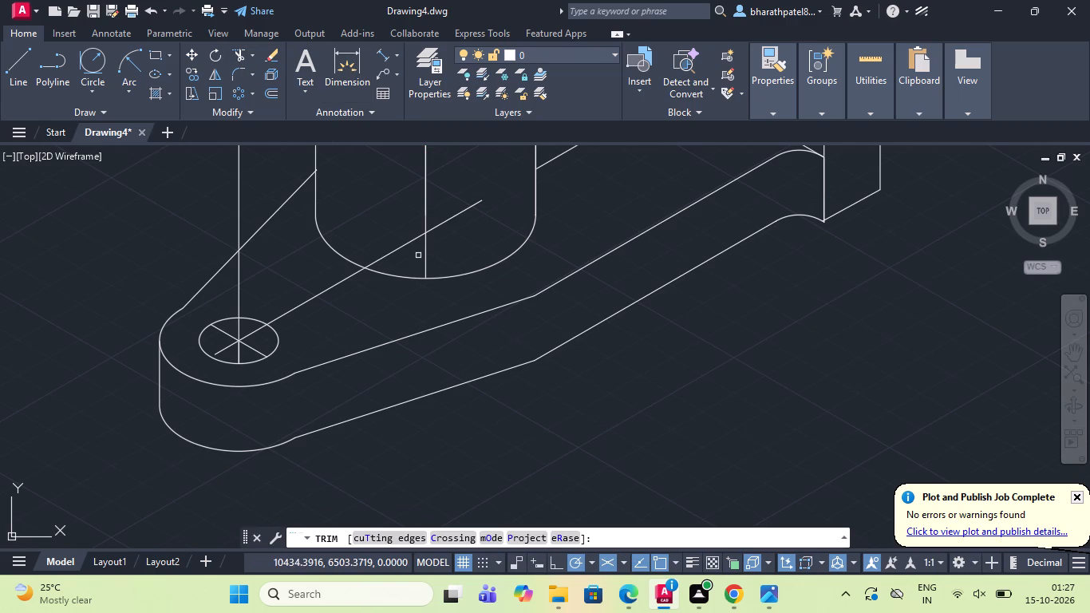
left_click(425, 259)
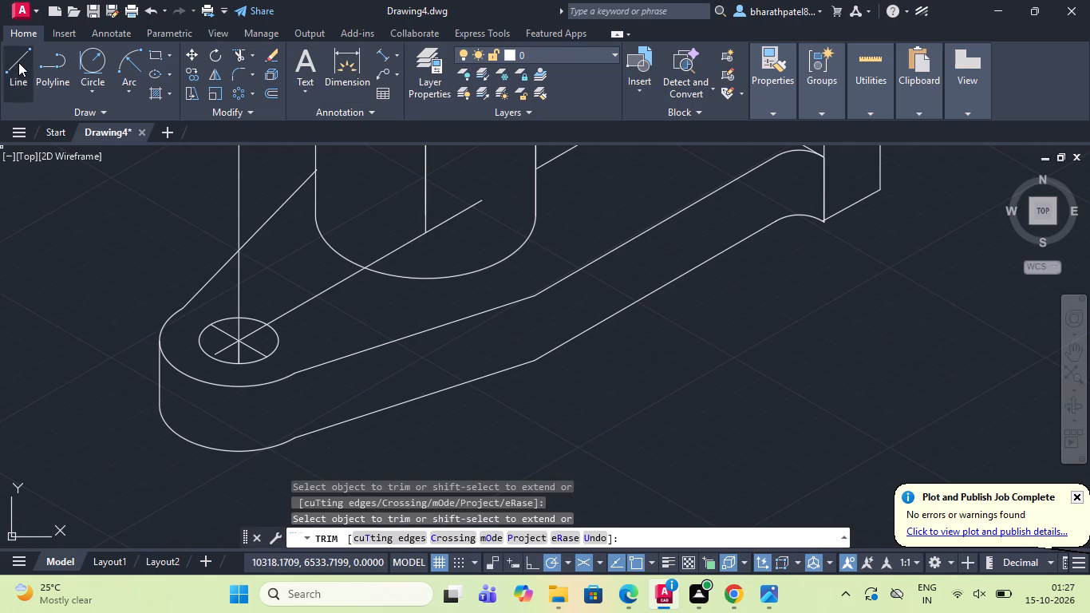
Draw a line about 30 units long at 330° from the cylinder's base centre, past its bottom curve.
left_click(18, 62)
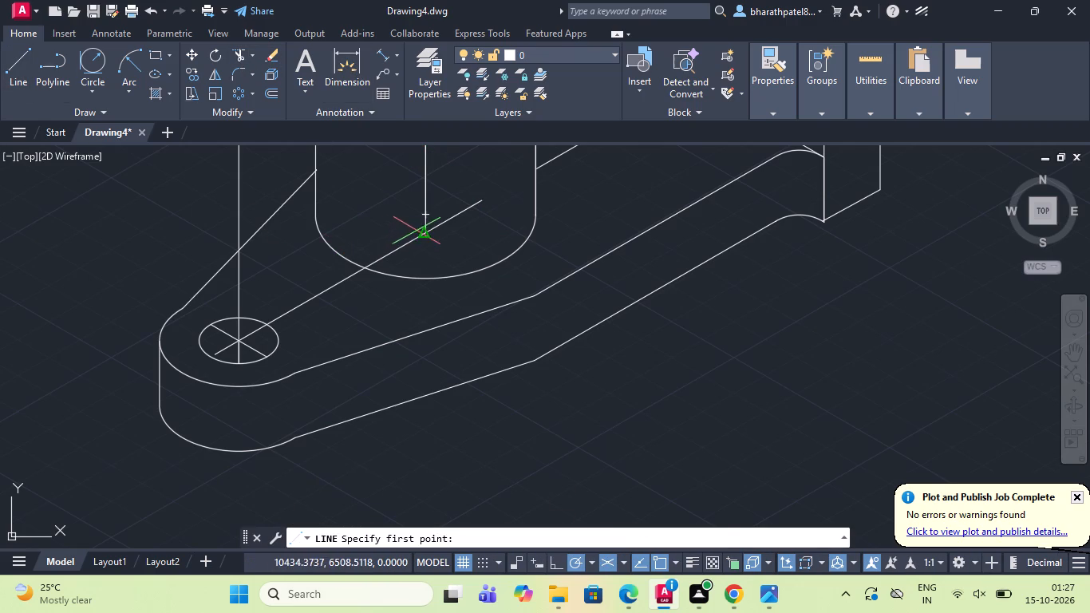
left_click(422, 226)
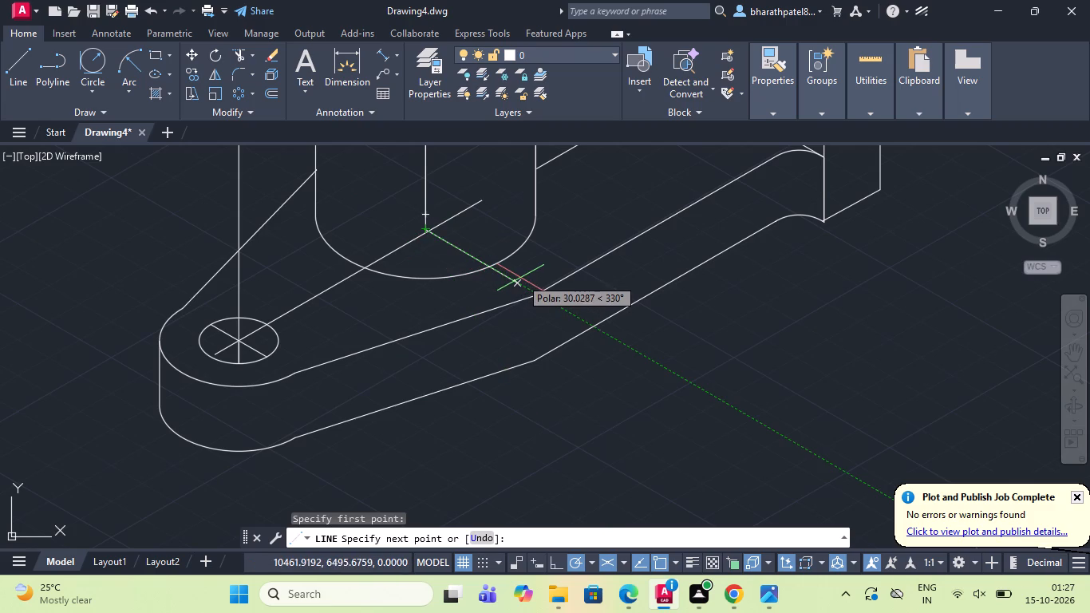
left_click(520, 276)
key("Escape")
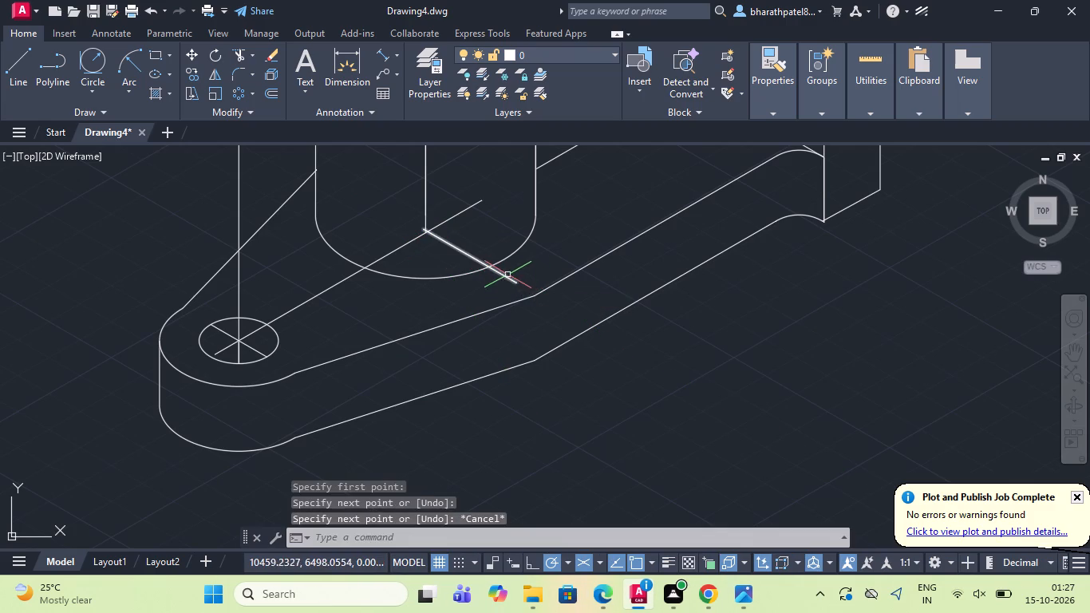
Draw a line at 150° from the cylinder's base centre intersection, ending inside the cylinder's side edge.
left_click(28, 68)
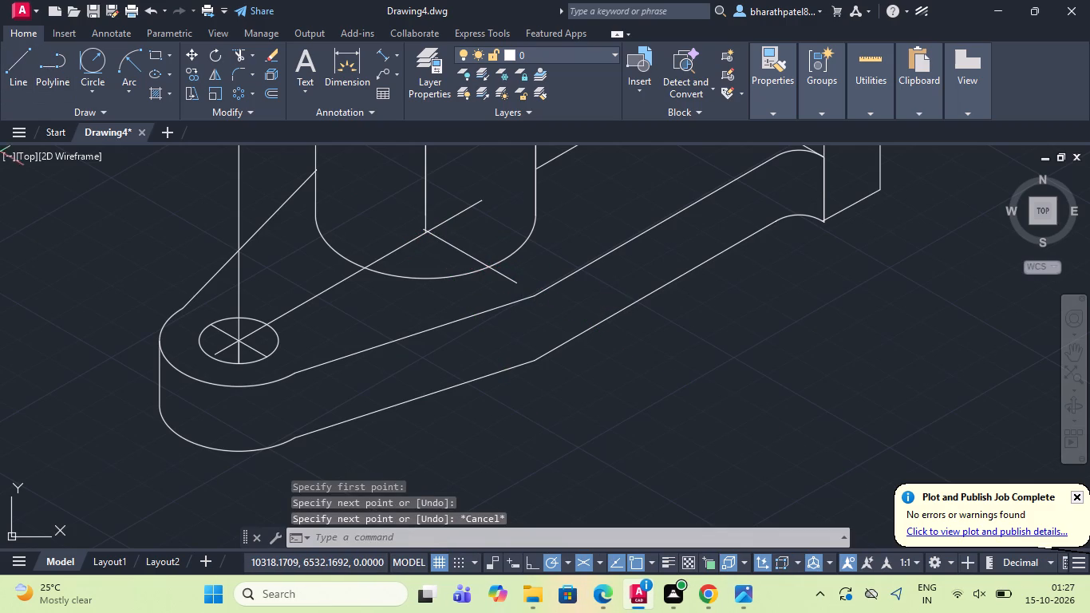
scroll(611, 289, "down", 2)
scroll(485, 260, "up", 5)
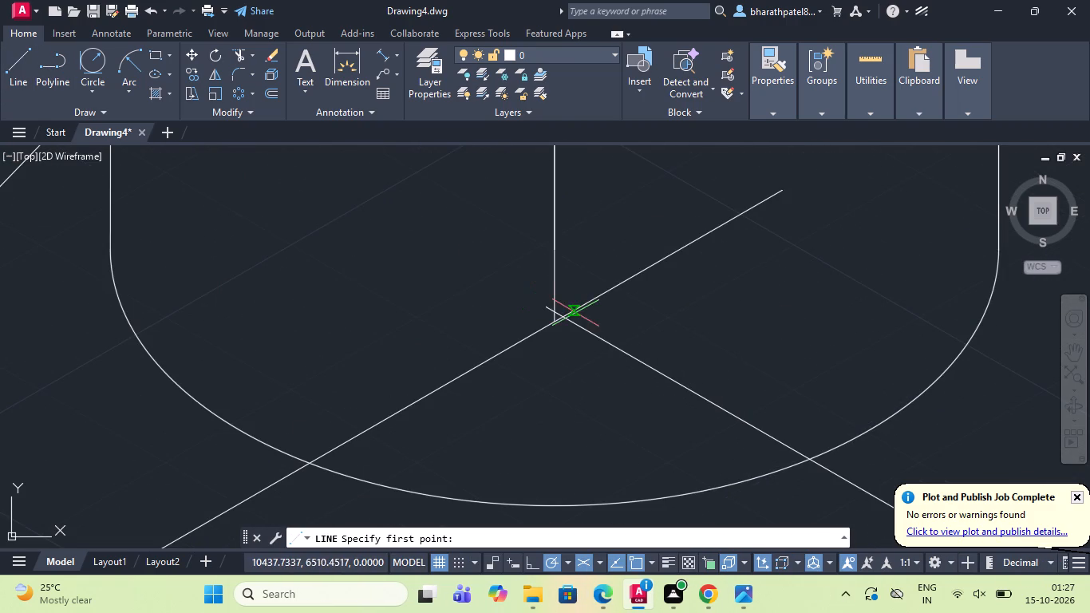
left_click(561, 314)
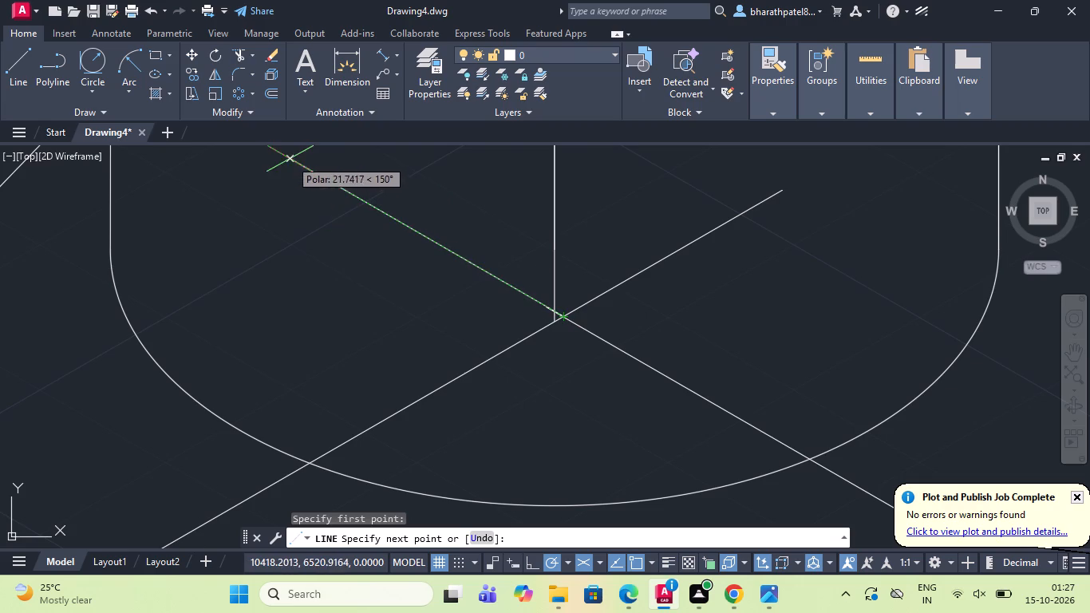
scroll(289, 159, "down", 7)
scroll(286, 163, "up", 4)
scroll(282, 161, "down", 4)
scroll(248, 162, "up", 3)
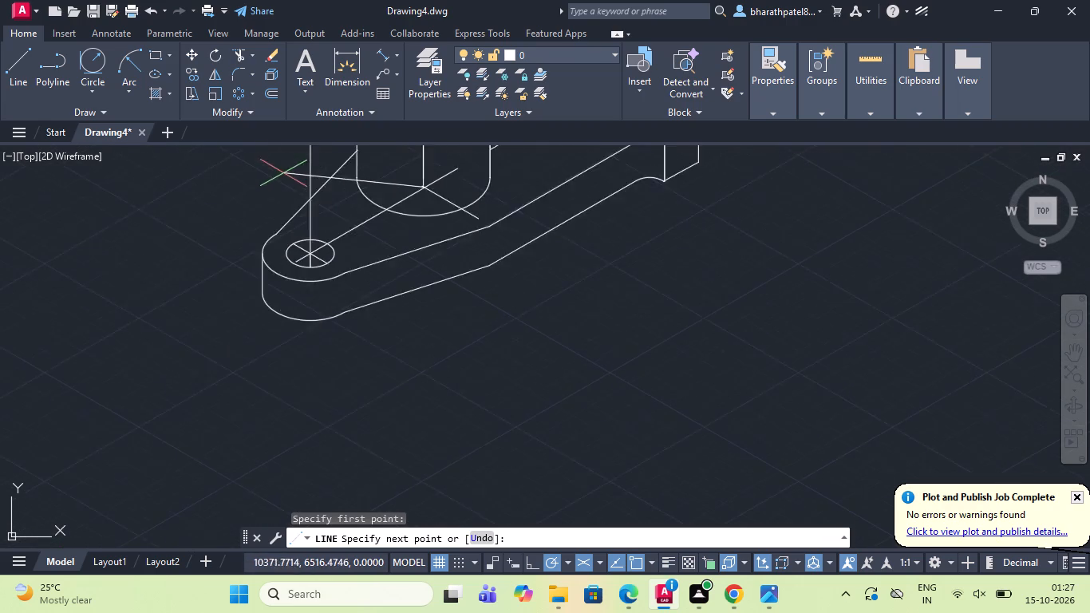
scroll(283, 173, "up", 1)
scroll(319, 238, "down", 3)
scroll(389, 329, "down", 1)
scroll(357, 264, "up", 3)
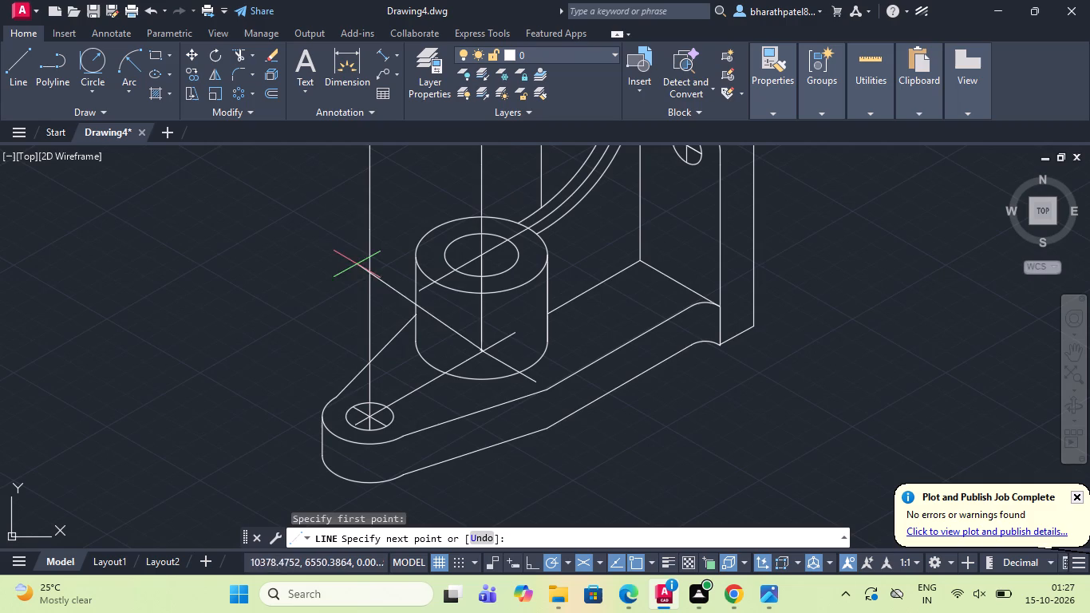
scroll(464, 310, "up", 3)
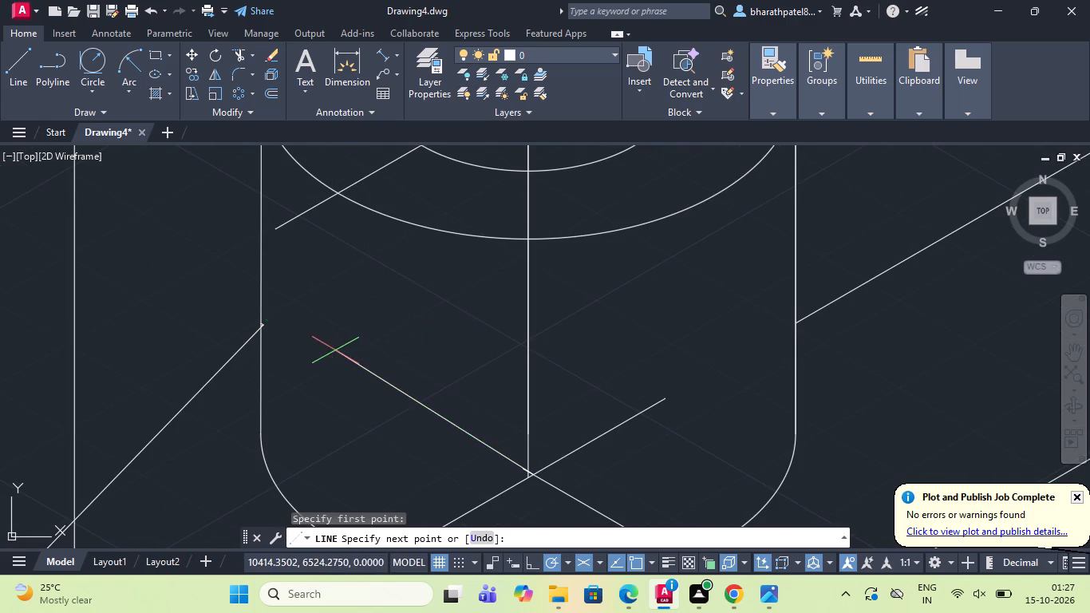
left_click(326, 354)
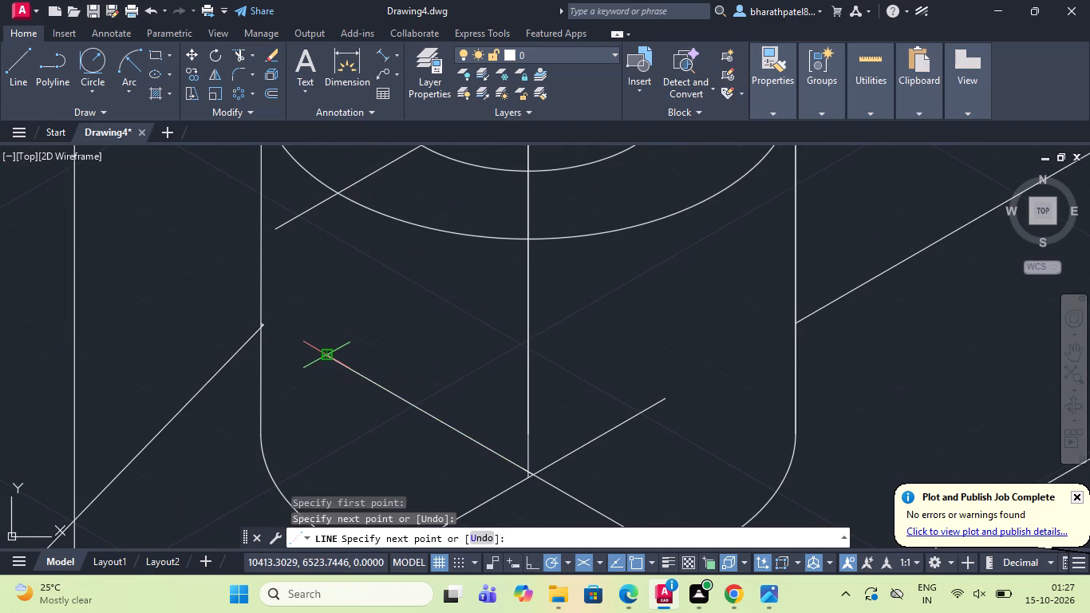
key("Escape")
Trim the small line stubs projecting inside the cylinder's side edge where the base's tapered edge meets it.
scroll(326, 348, "down", 2)
scroll(306, 328, "up", 4)
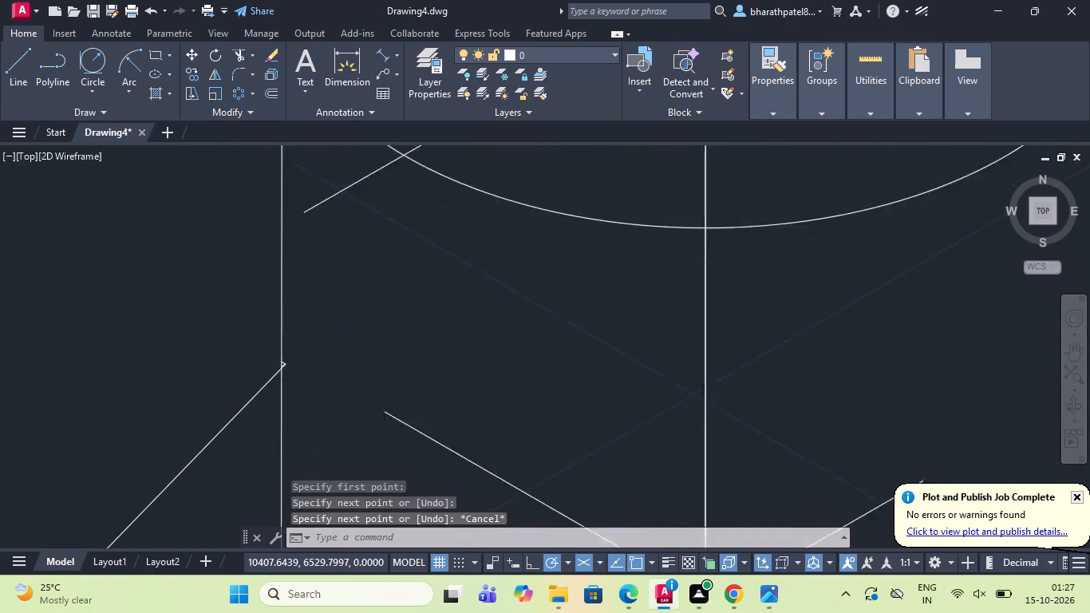
left_click(243, 51)
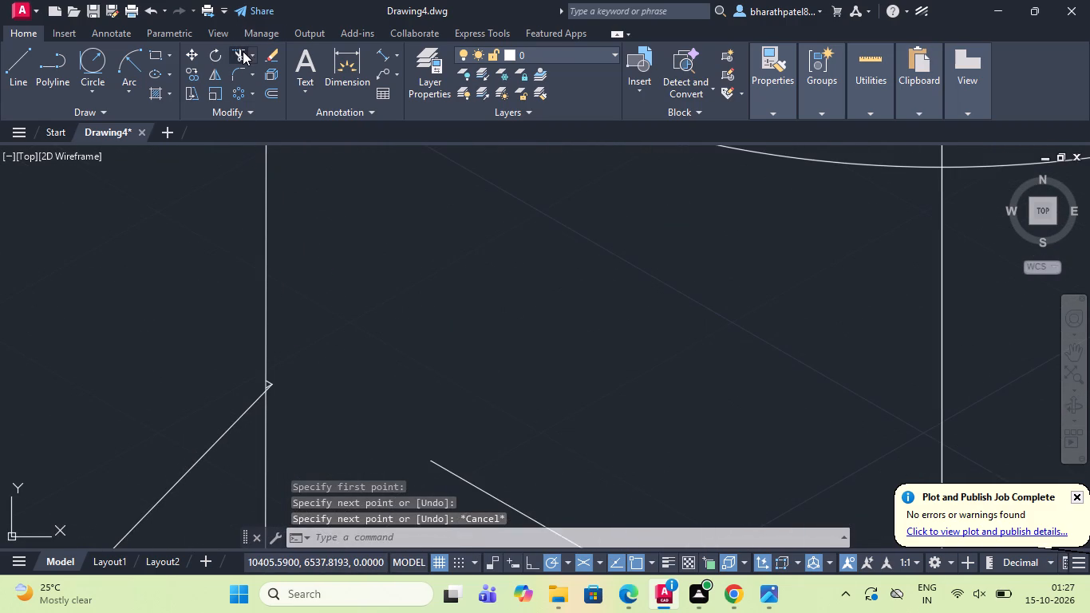
scroll(271, 433, "up", 5)
scroll(271, 407, "down", 2)
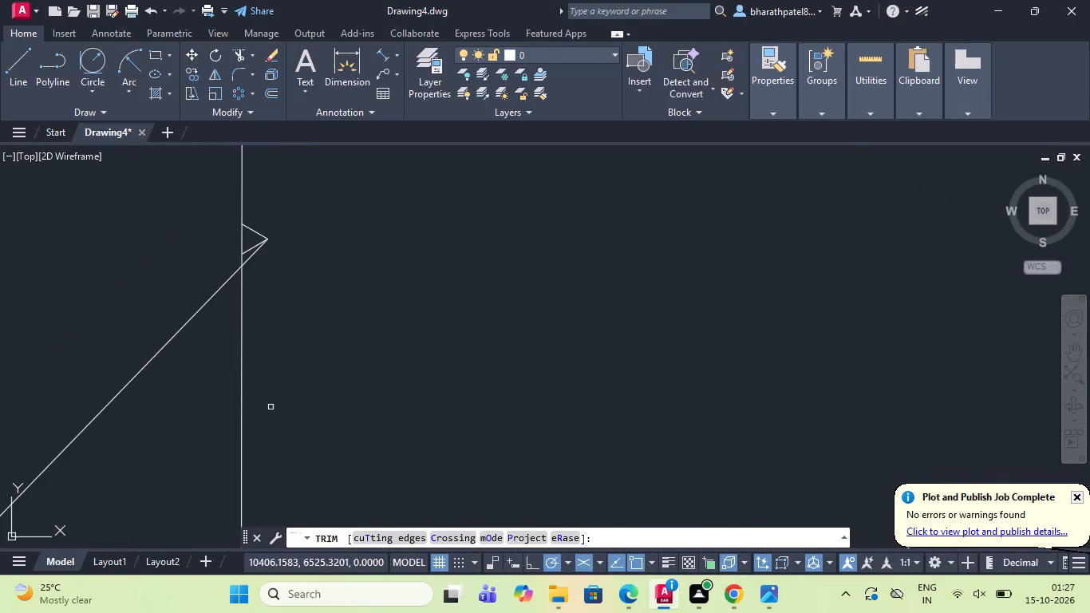
left_click_drag(263, 204, 261, 273)
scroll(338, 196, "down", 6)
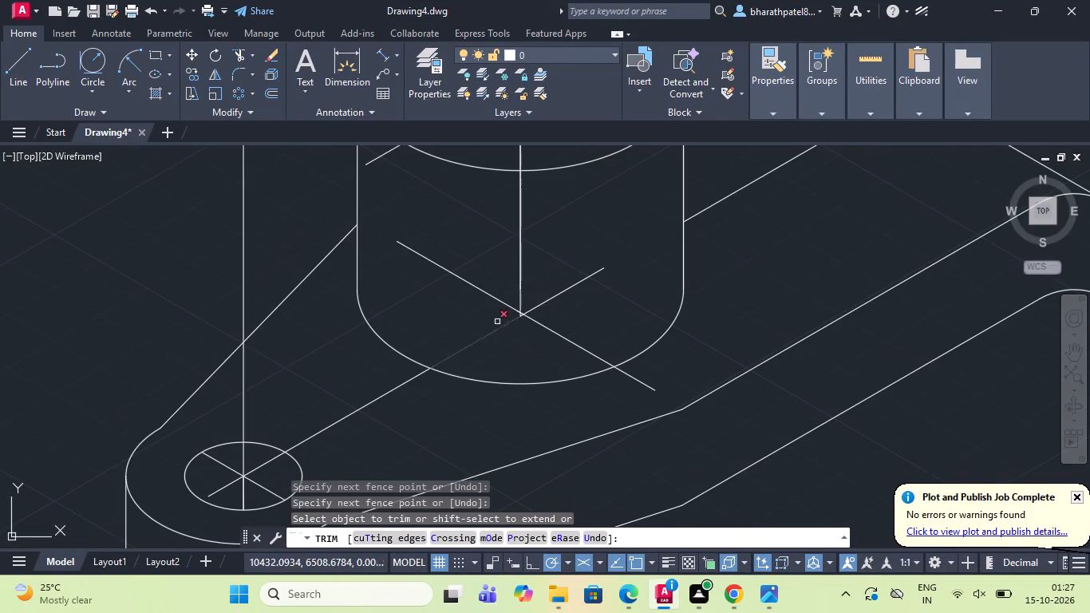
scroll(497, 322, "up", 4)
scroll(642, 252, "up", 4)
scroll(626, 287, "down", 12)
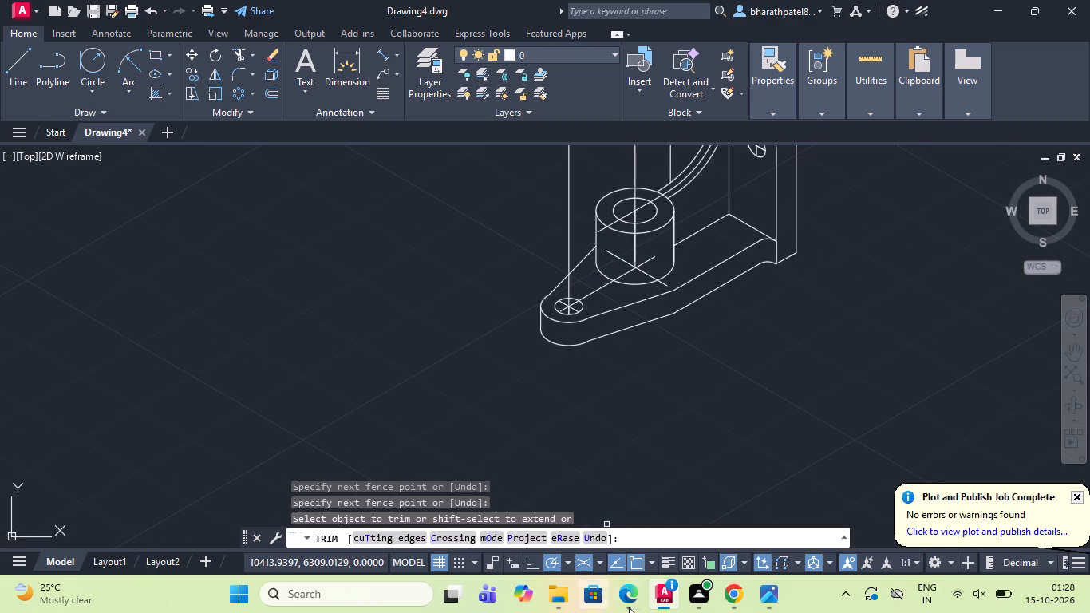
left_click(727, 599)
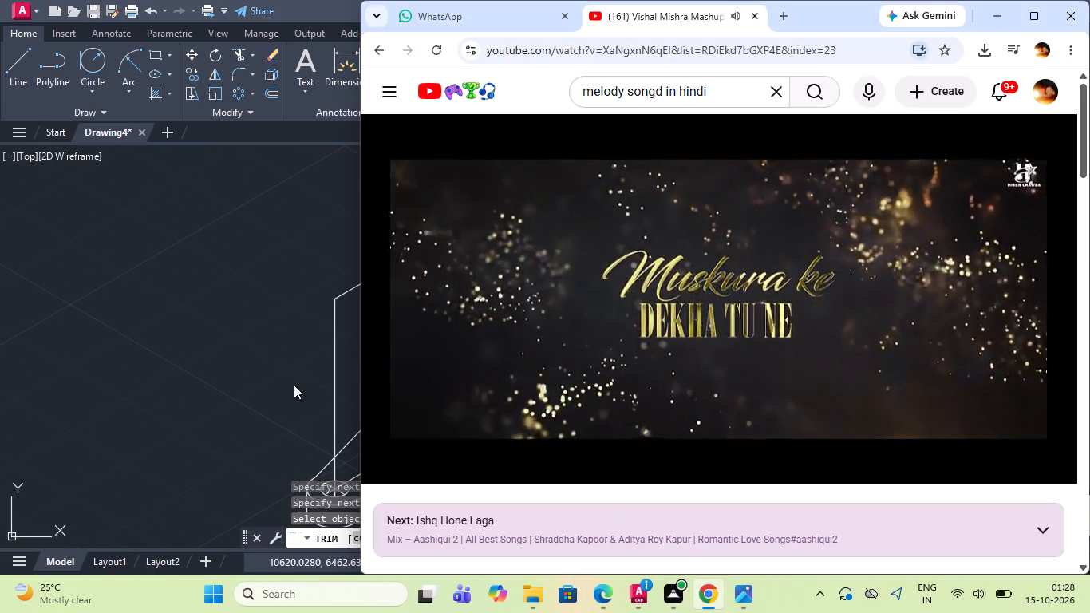
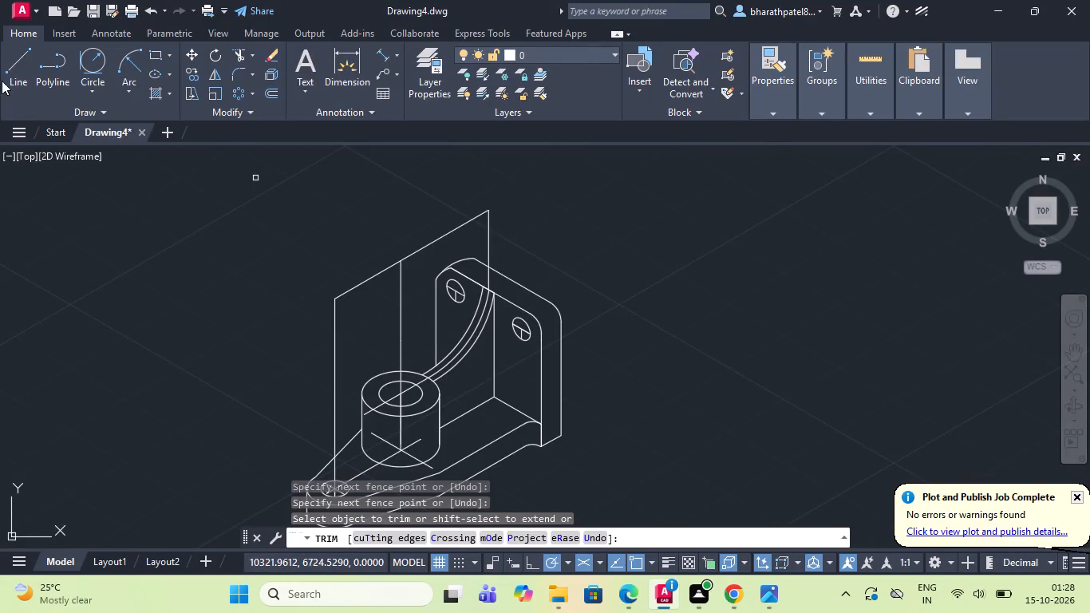
Add an aligned dimension along the sloping top line, from the cylinder's vertical axis to the line's far upper end.
left_click(378, 53)
left_click_drag(401, 264, 436, 227)
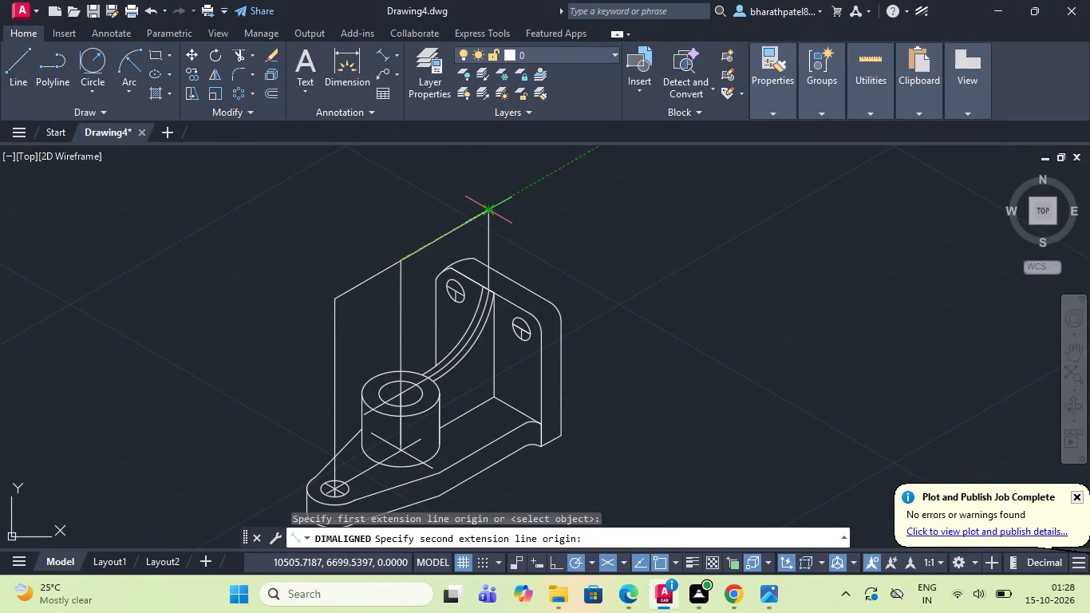
left_click(488, 207)
scroll(487, 207, "up", 3)
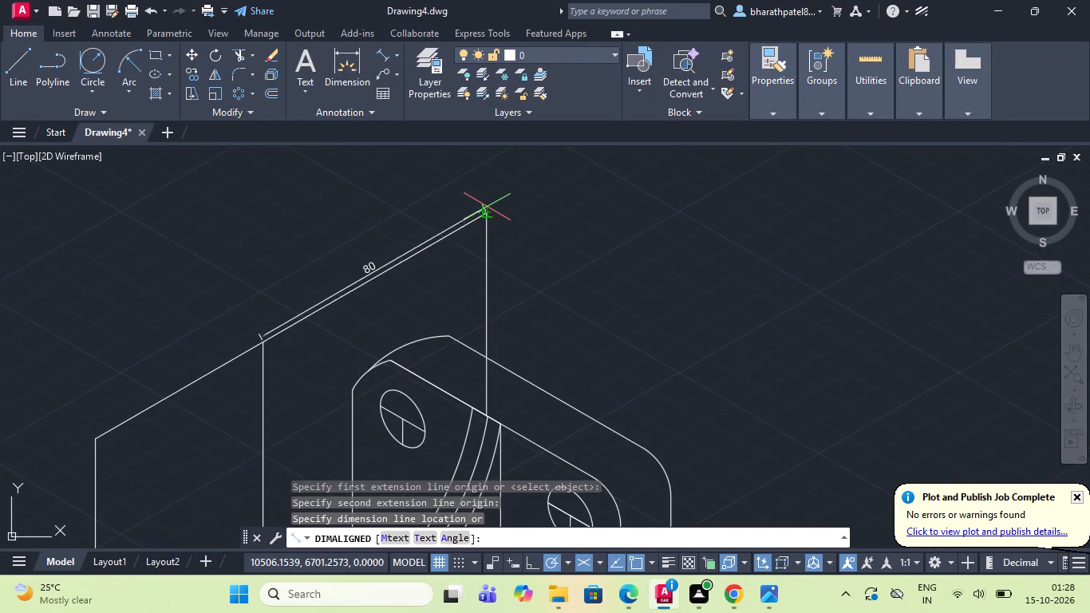
left_click(487, 216)
scroll(497, 190, "down", 3)
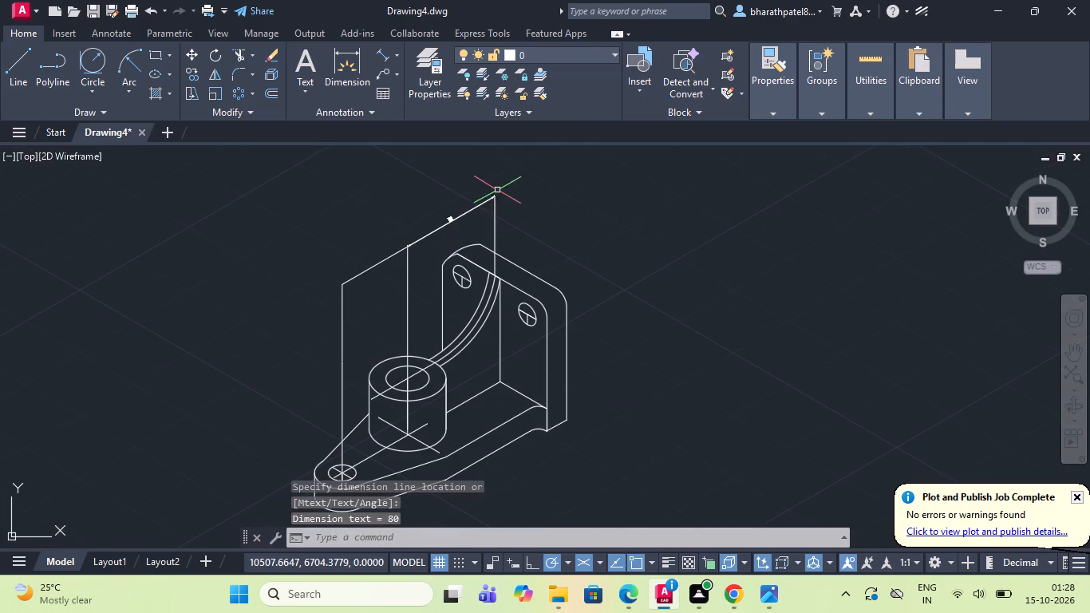
Add an aligned dimension along the sloping top line, from the small hole's vertical line to the cylinder's axis.
left_click(388, 59)
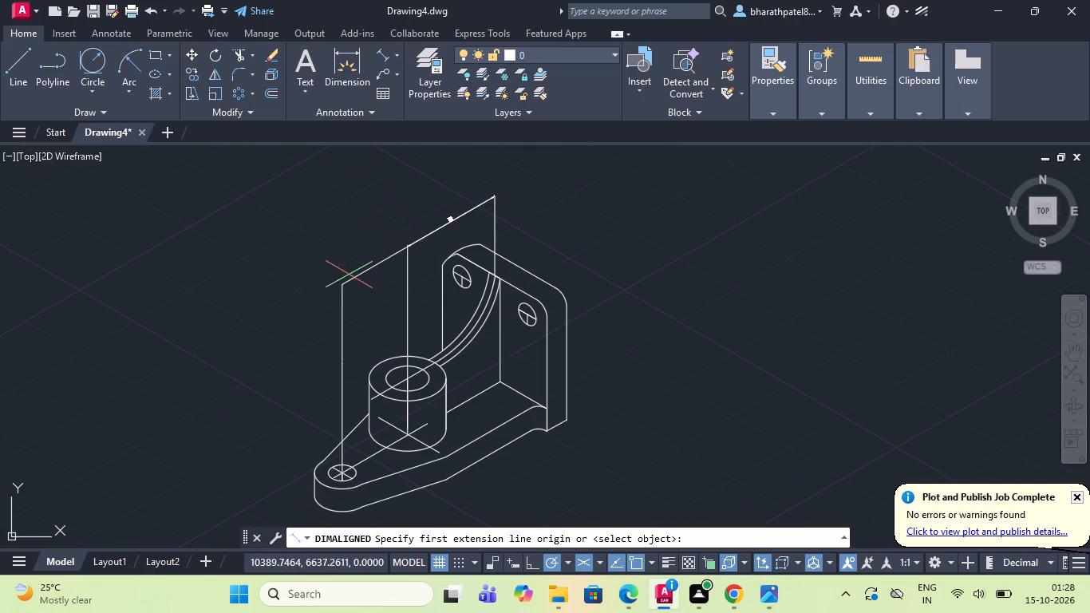
left_click(341, 284)
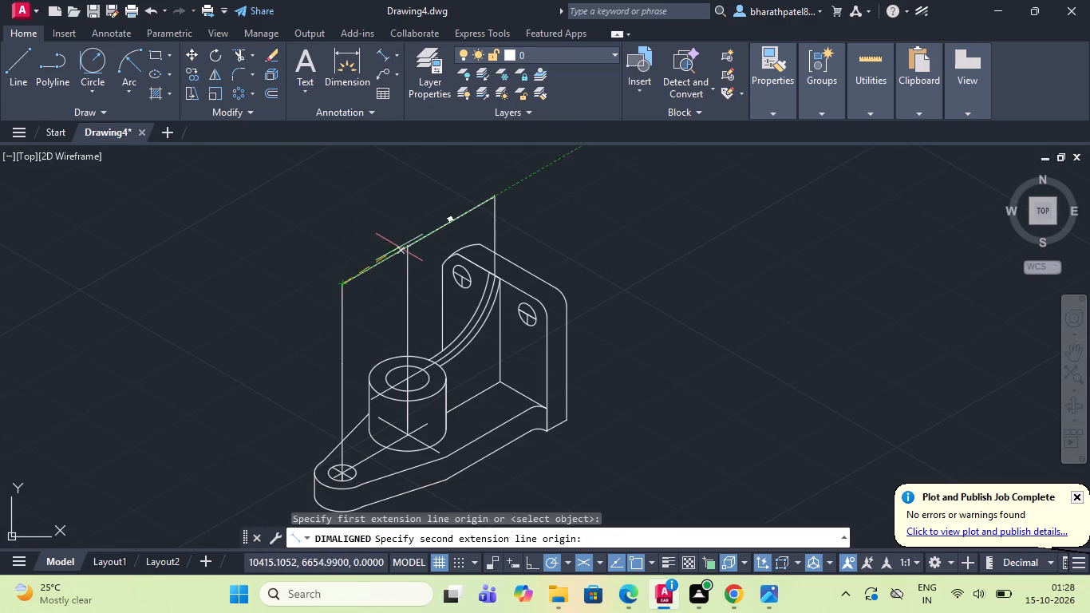
left_click(411, 244)
scroll(411, 242, "up", 2)
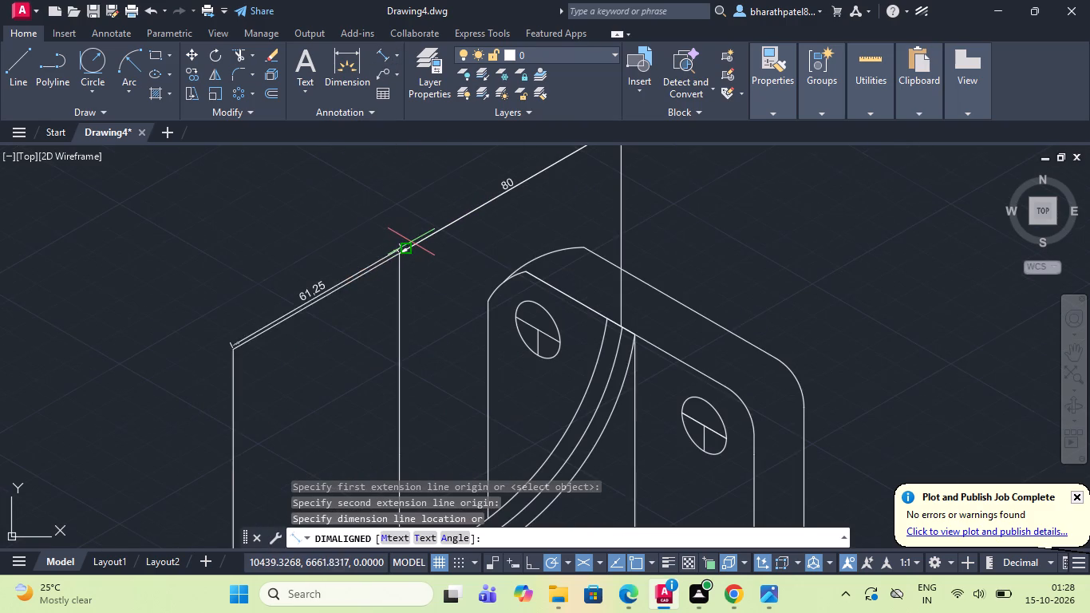
left_click(410, 249)
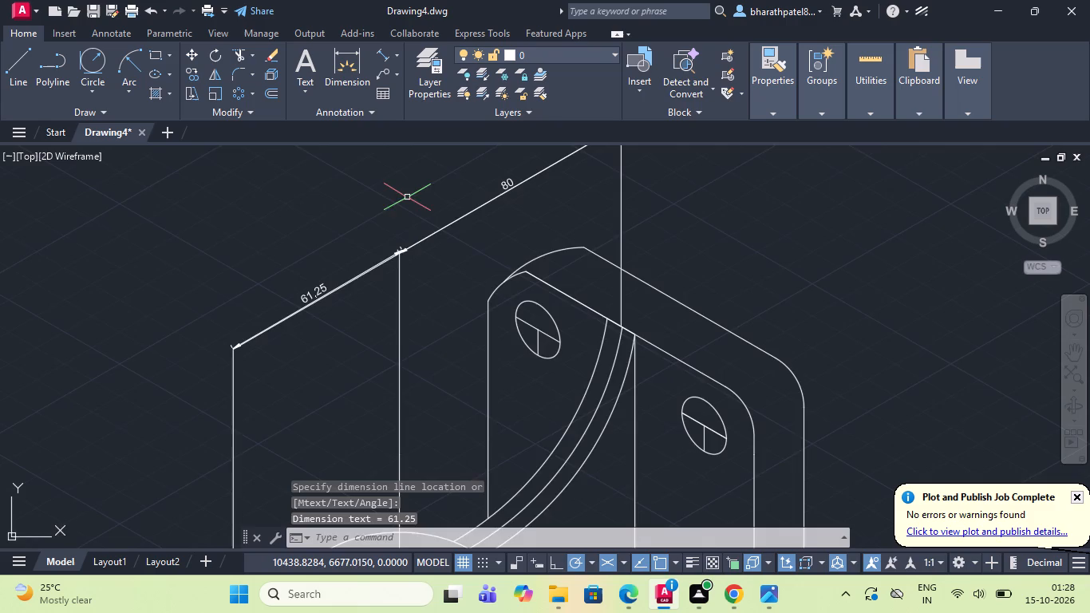
scroll(407, 196, "down", 3)
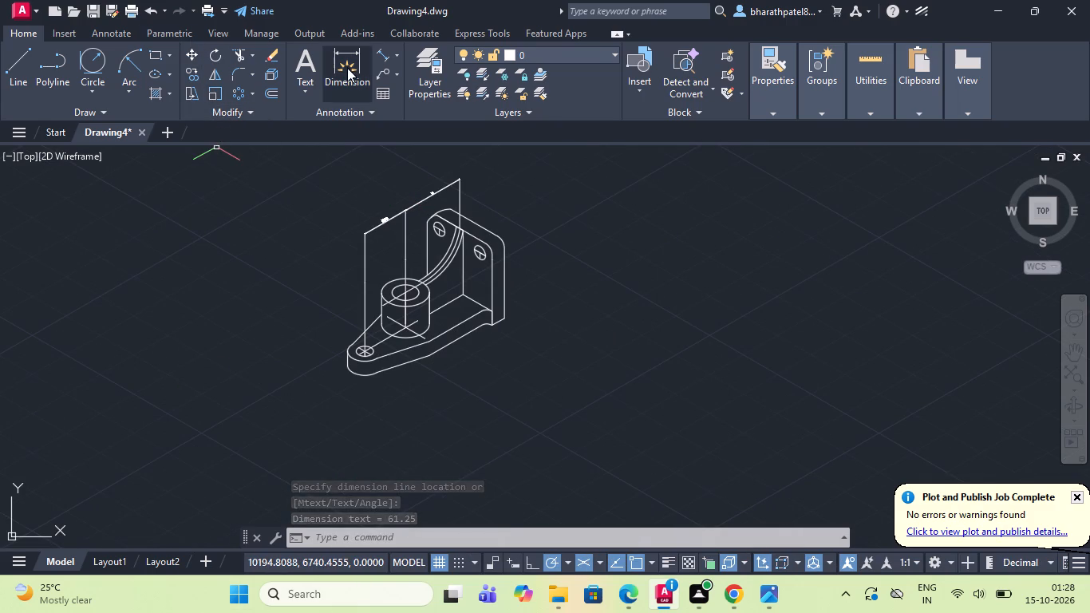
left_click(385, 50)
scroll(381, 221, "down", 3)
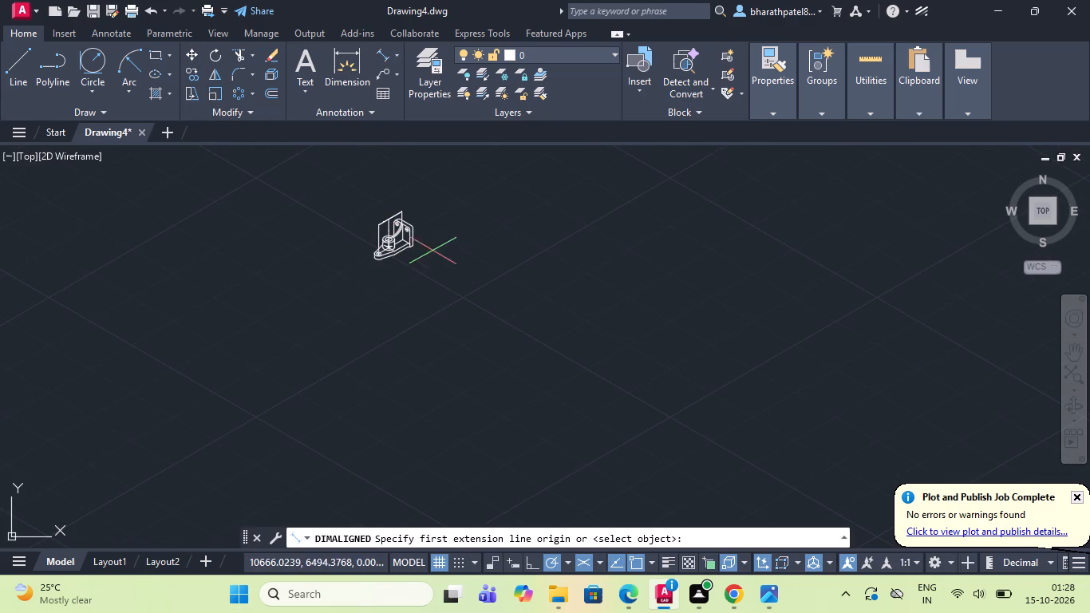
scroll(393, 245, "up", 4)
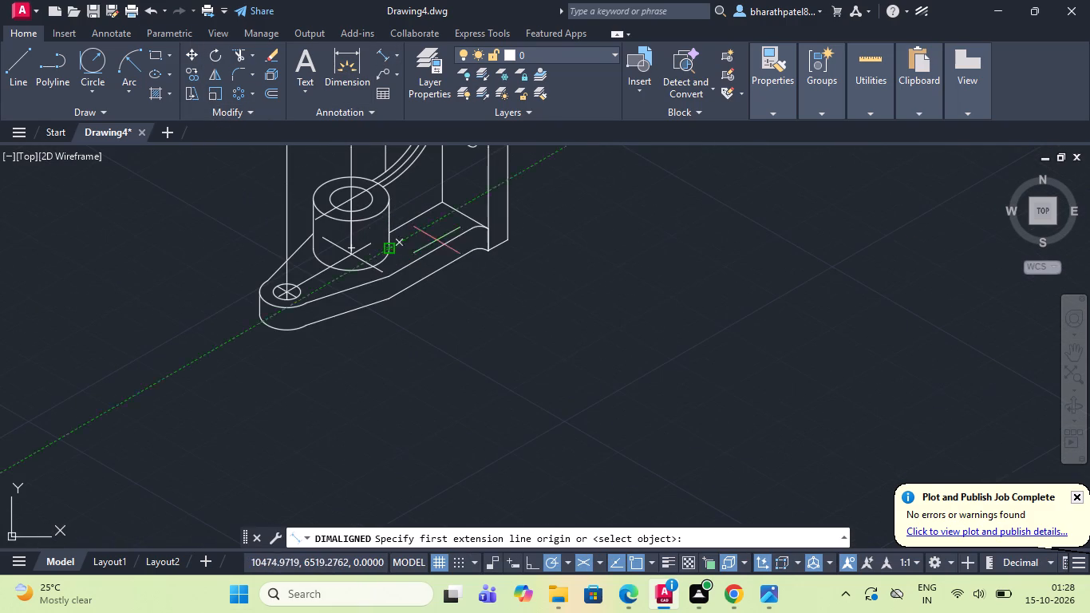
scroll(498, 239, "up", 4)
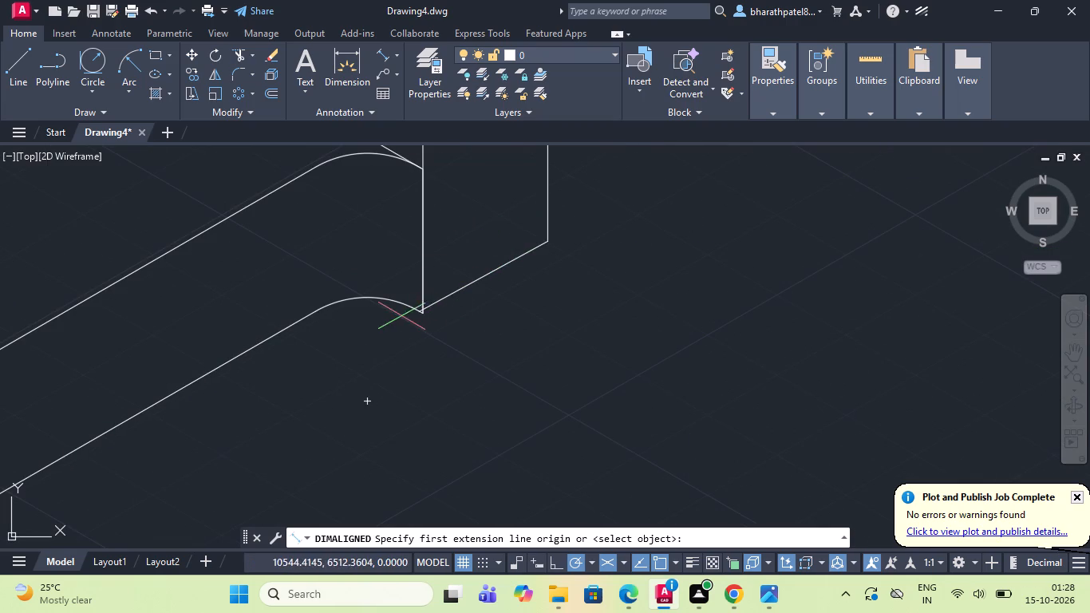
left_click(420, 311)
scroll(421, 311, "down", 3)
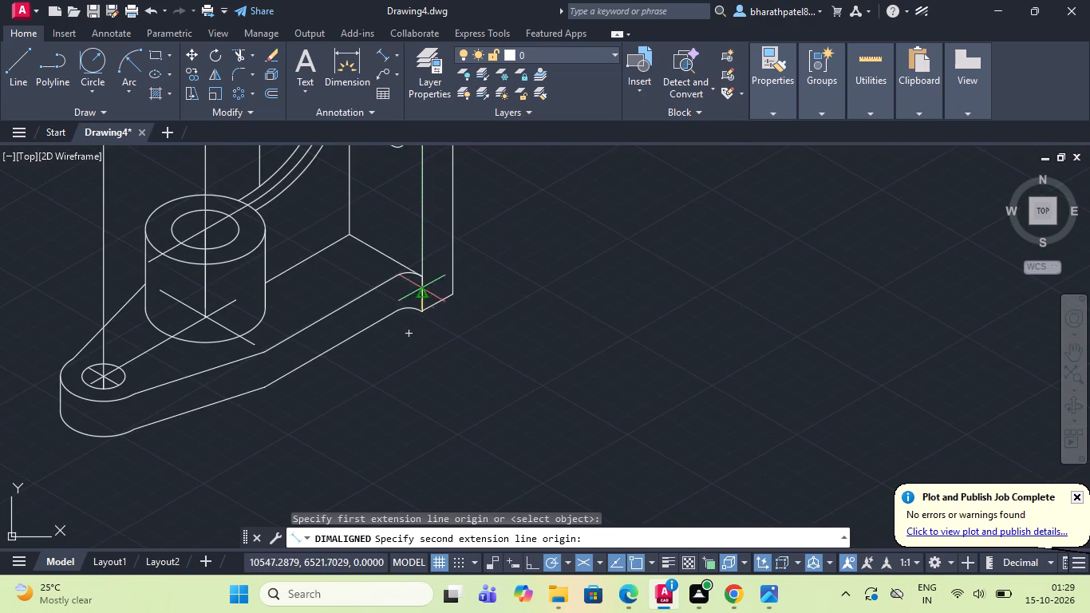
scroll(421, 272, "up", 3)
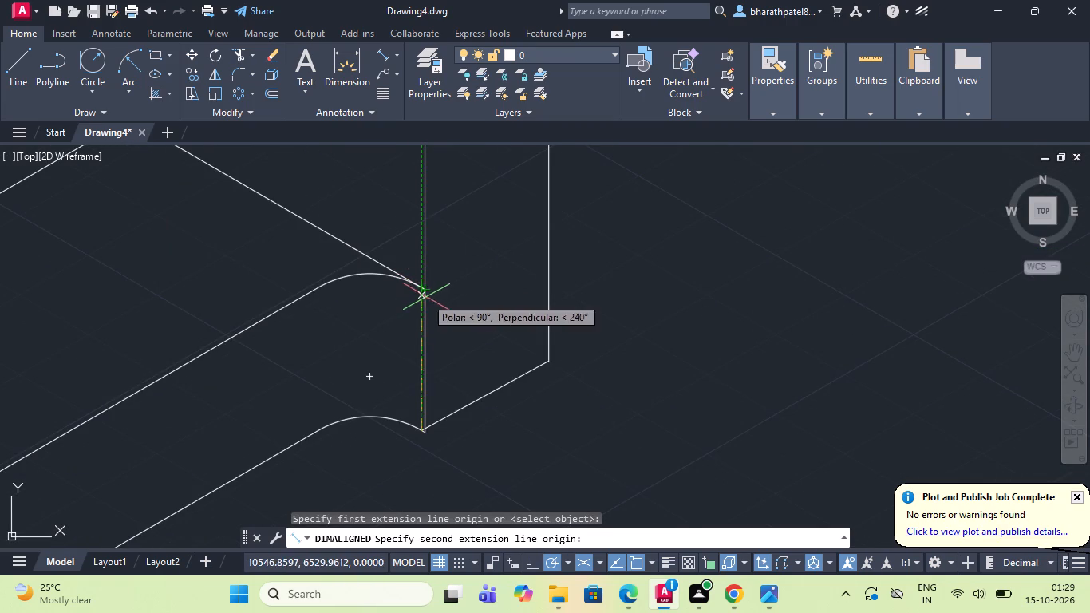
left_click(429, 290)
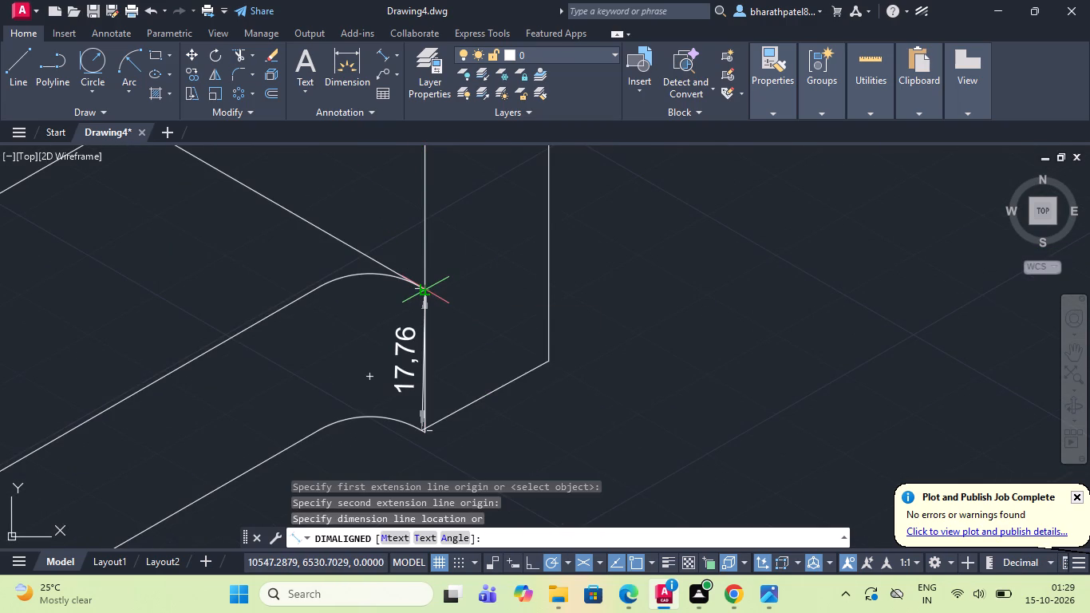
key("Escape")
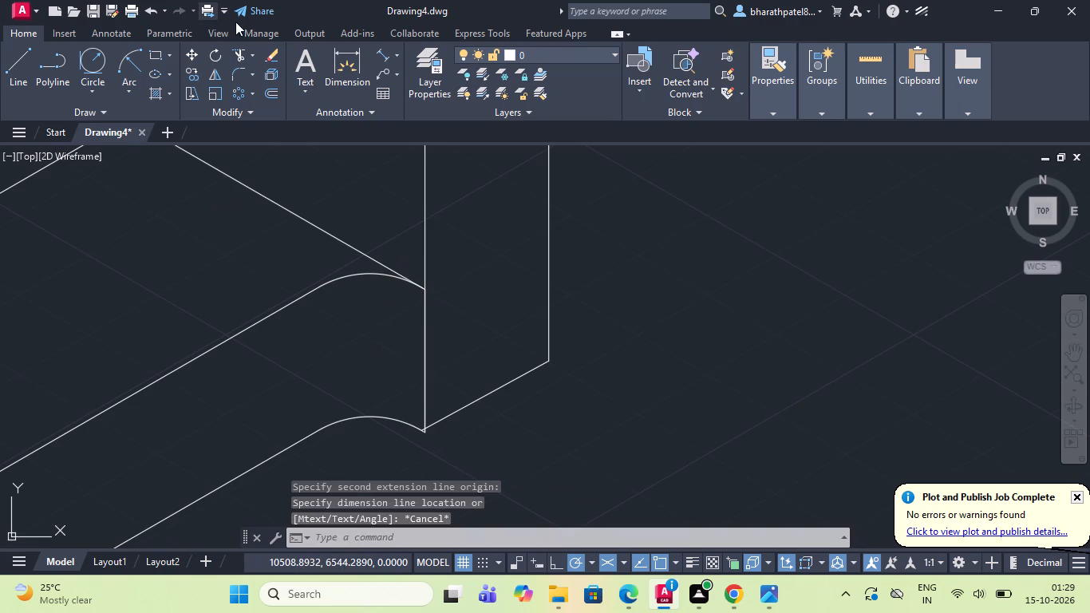
Add an aligned dimension for the base thickness at the corner where the base meets the upright plate.
left_click(387, 50)
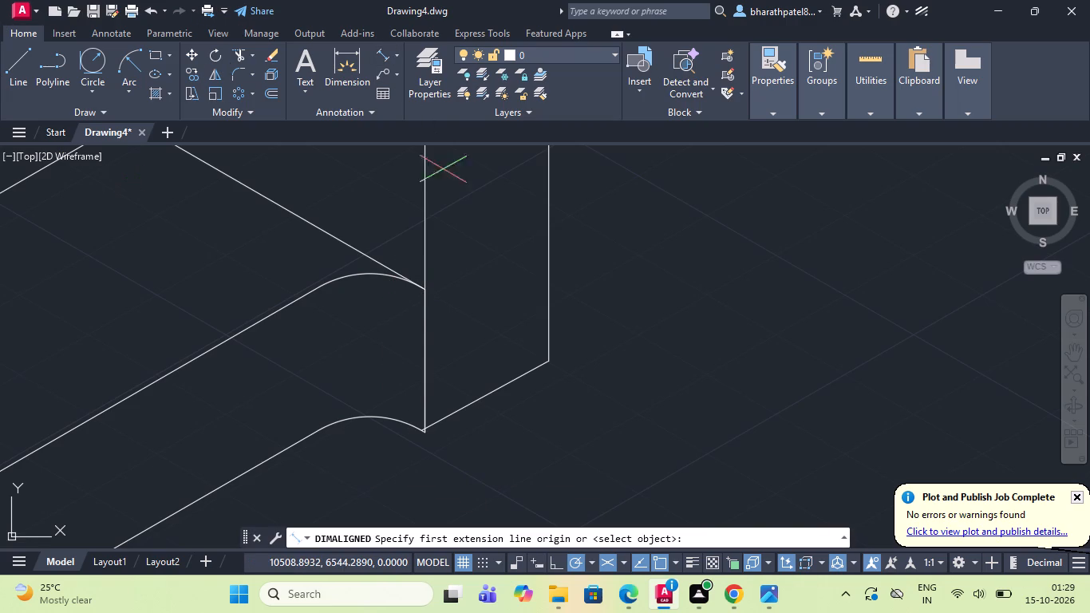
scroll(417, 478, "up", 4)
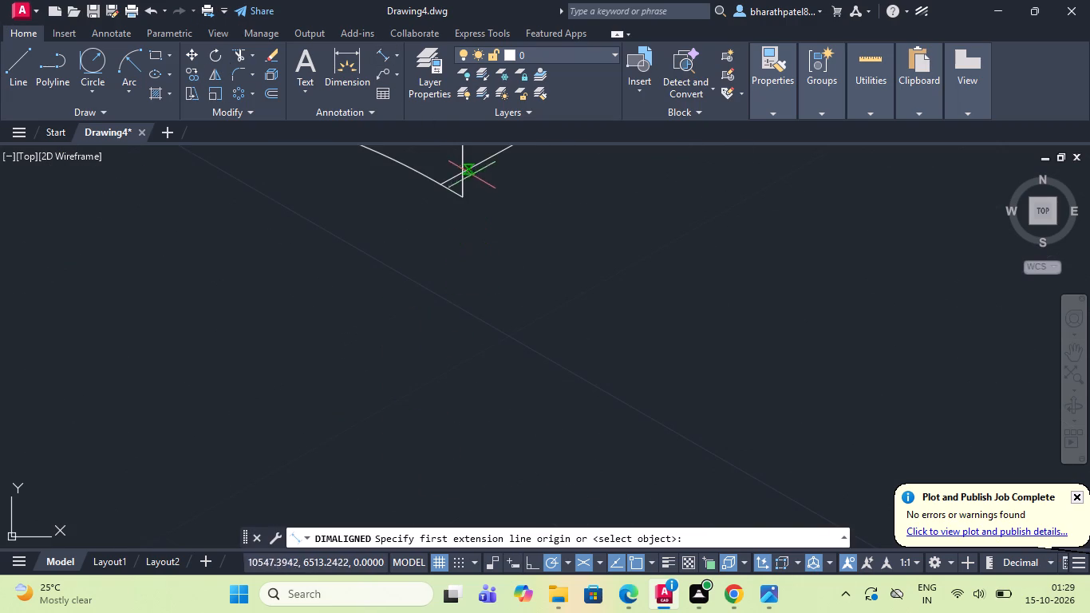
left_click(461, 198)
scroll(461, 198, "down", 8)
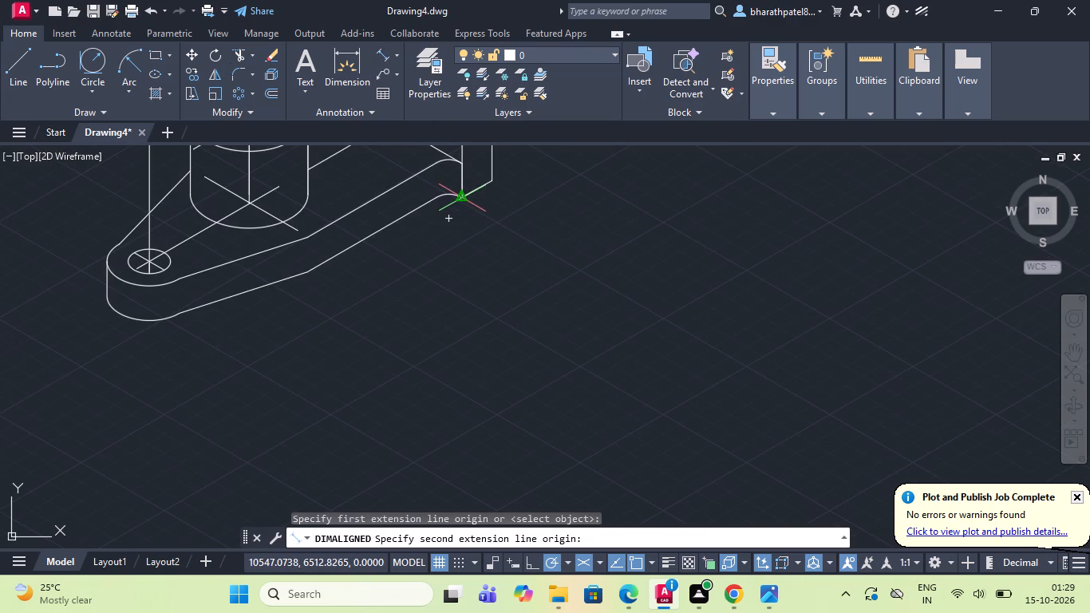
scroll(460, 149, "up", 5)
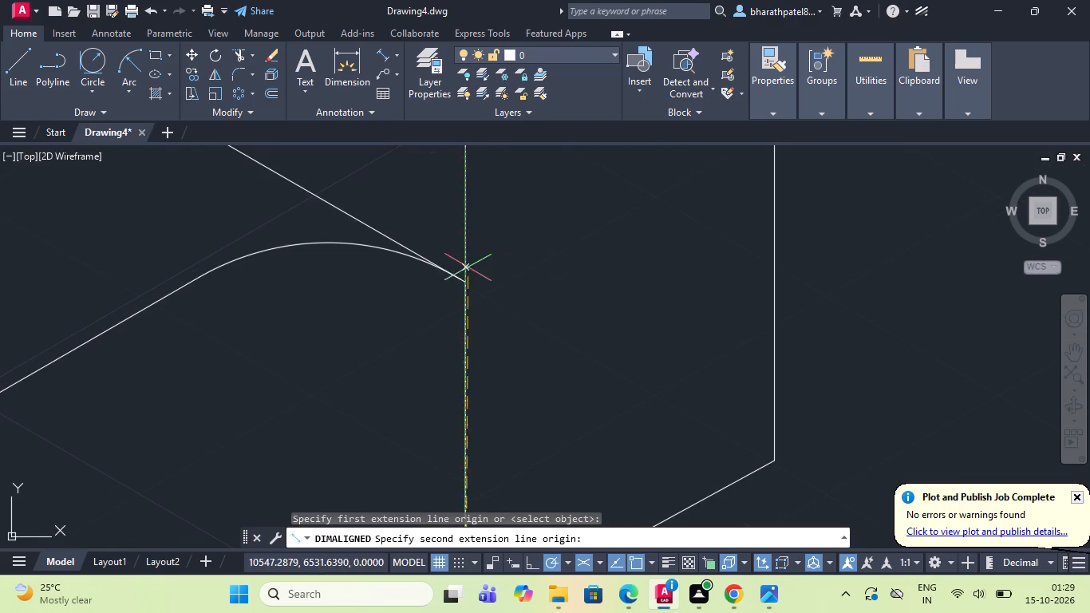
left_click(462, 284)
scroll(461, 276, "down", 2)
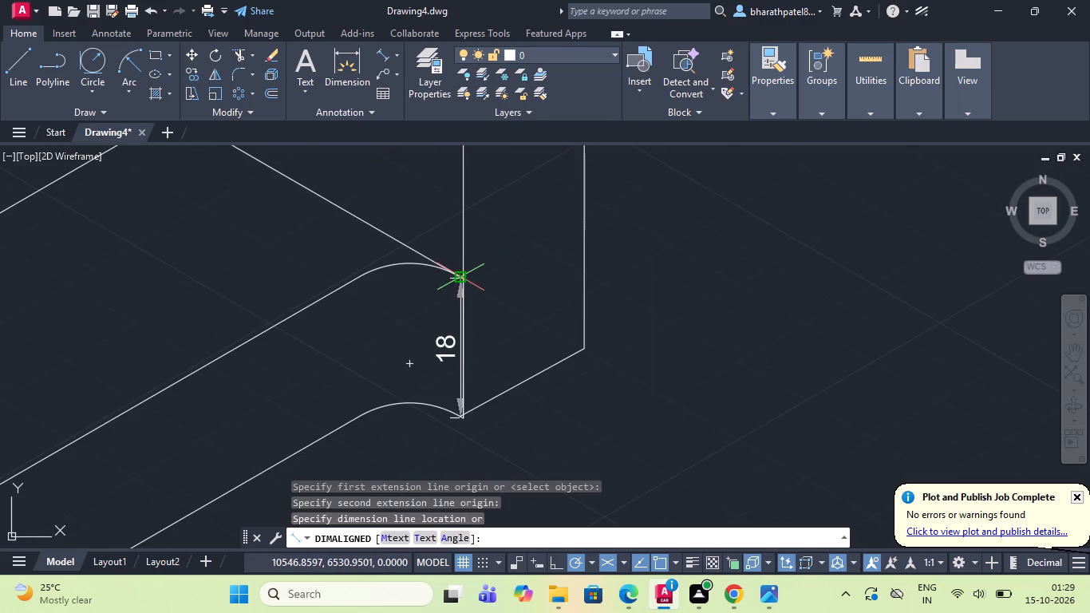
left_click(460, 273)
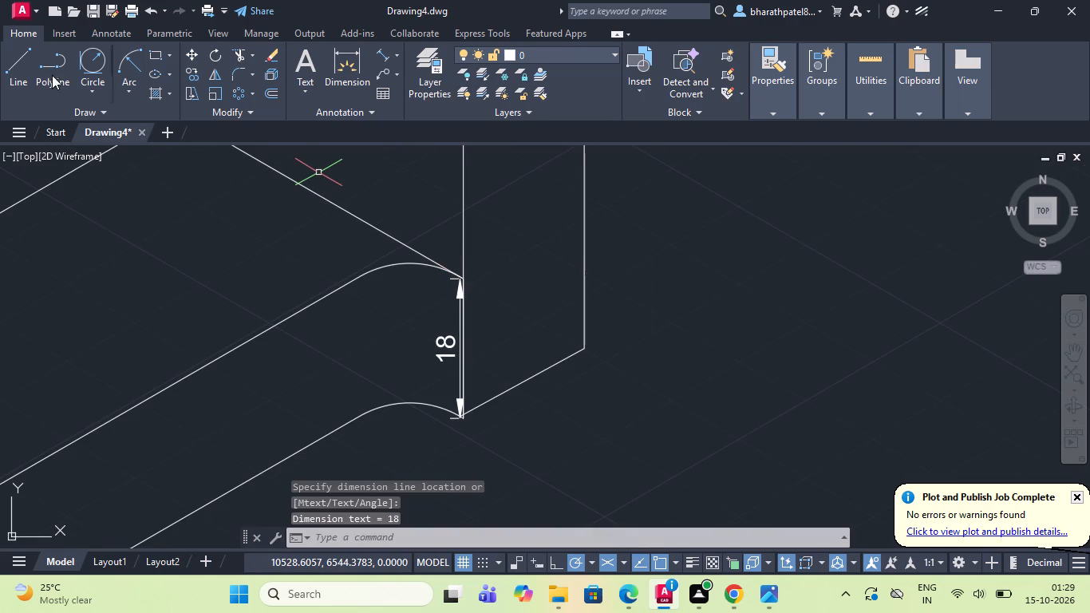
Draw a line along the upright plate's bottom edge, from the base's lower corner to the plate's outer lower corner.
left_click(19, 67)
scroll(458, 431, "up", 2)
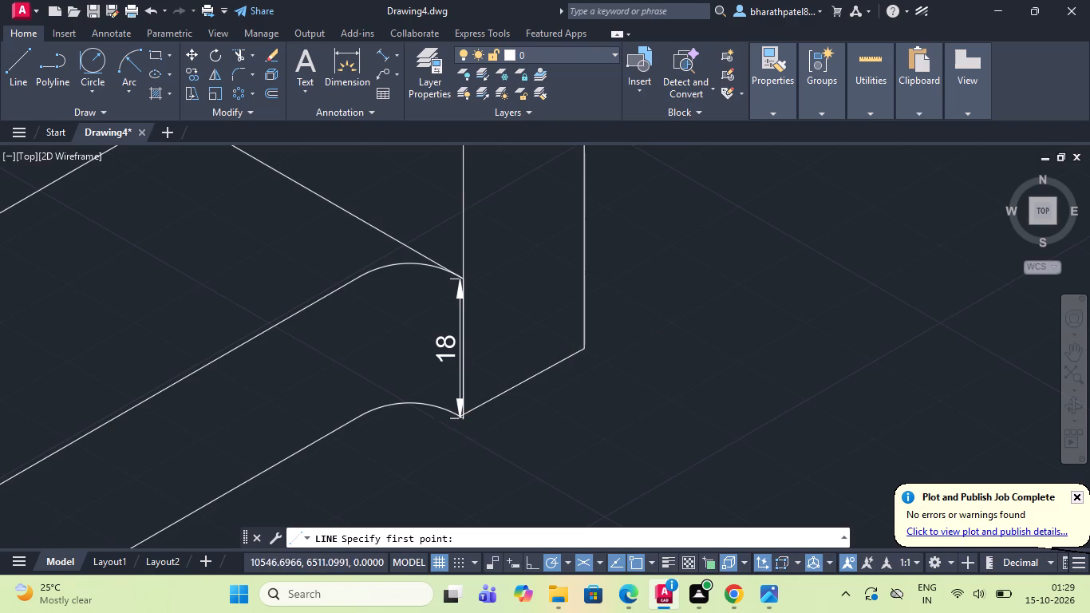
scroll(458, 431, "up", 2)
left_click(482, 347)
scroll(481, 346, "down", 5)
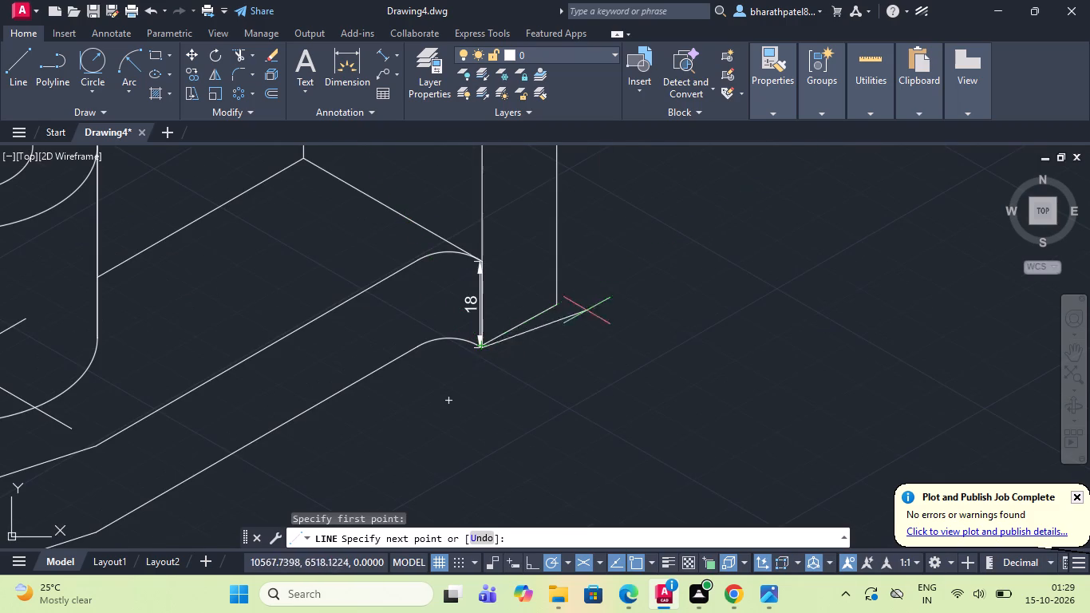
scroll(564, 303, "up", 4)
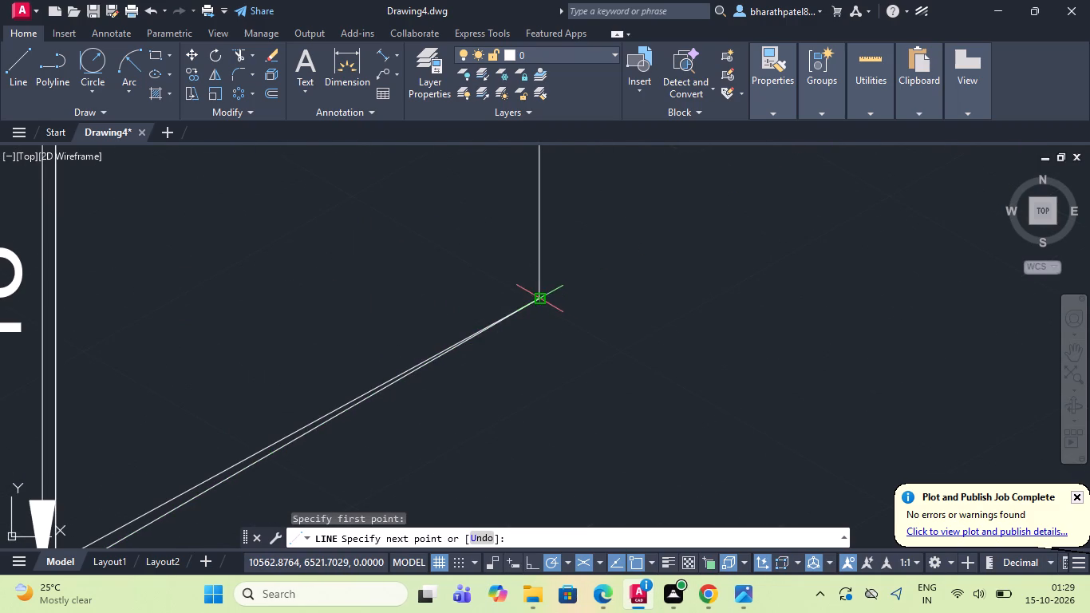
scroll(543, 299, "up", 3)
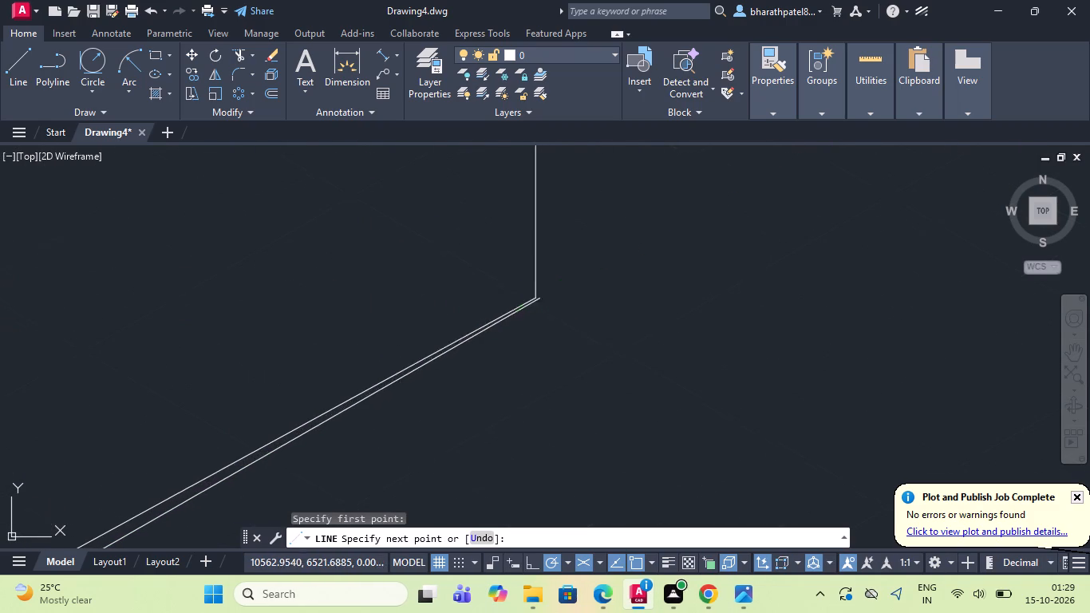
scroll(543, 299, "up", 2)
left_click(504, 293)
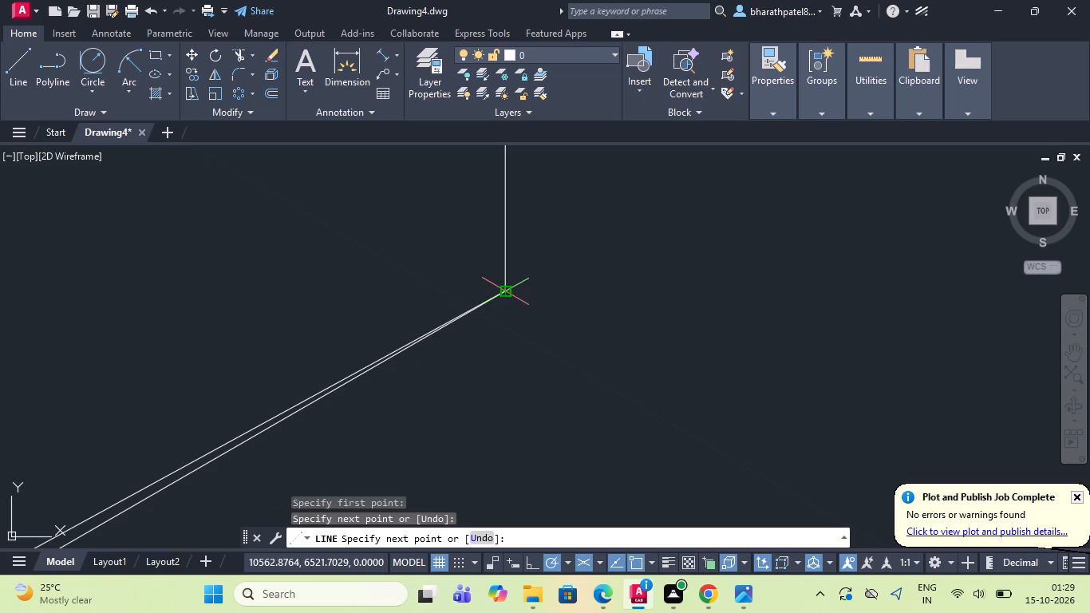
key("Escape")
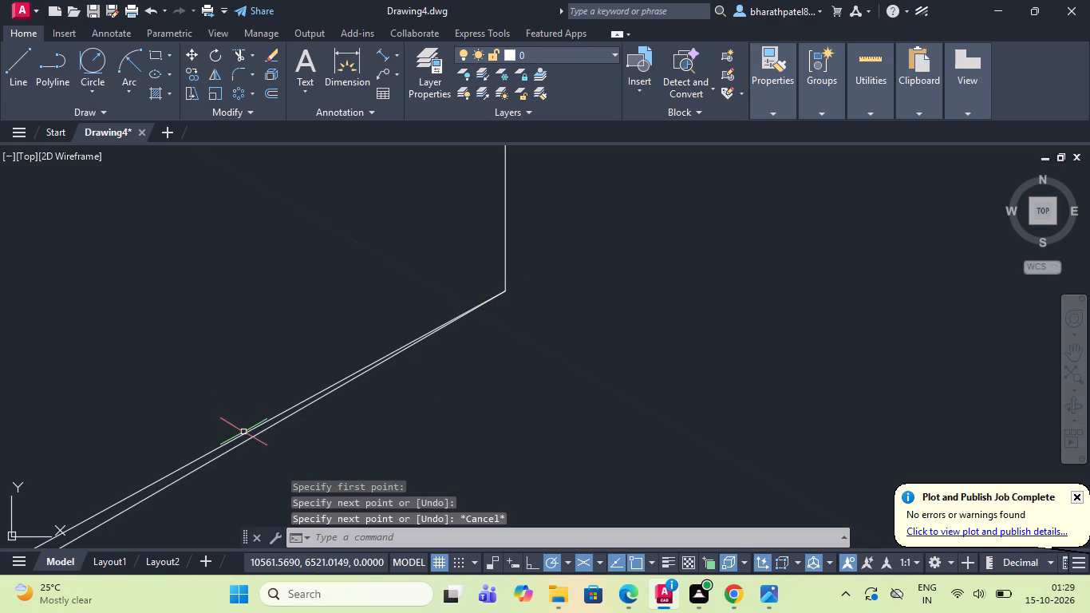
Trim away the old, slightly offset line just above the newly drawn bottom edge of the upright plate.
left_click(244, 432)
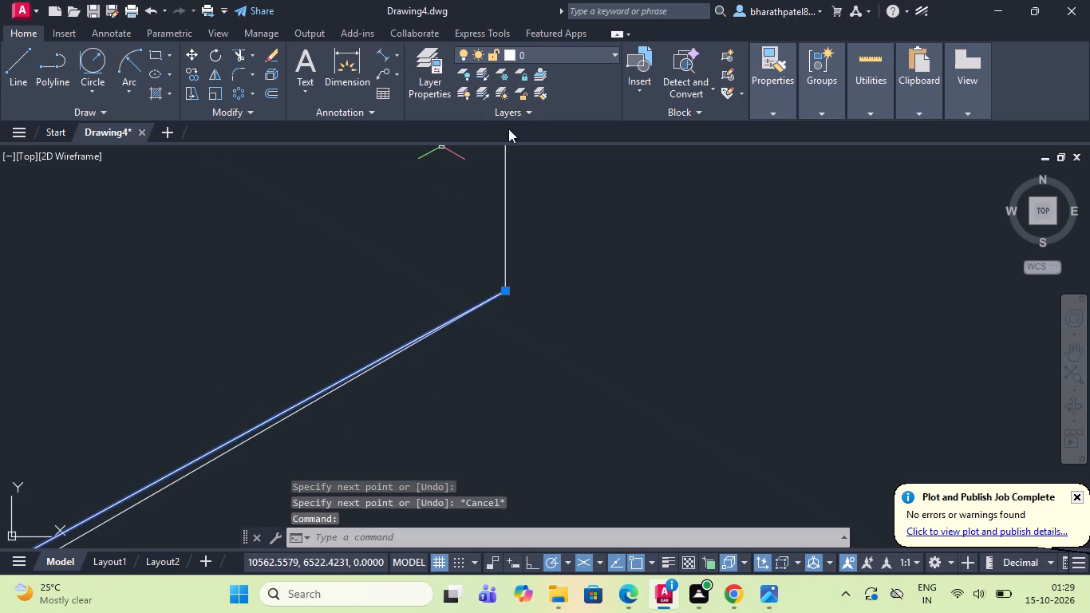
left_click(239, 56)
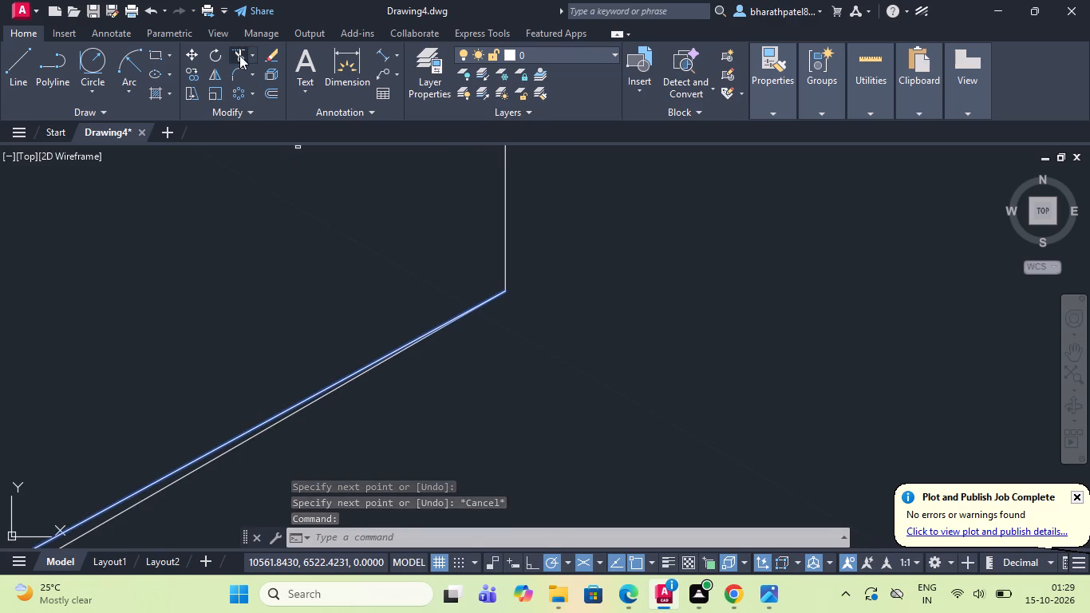
left_click(306, 399)
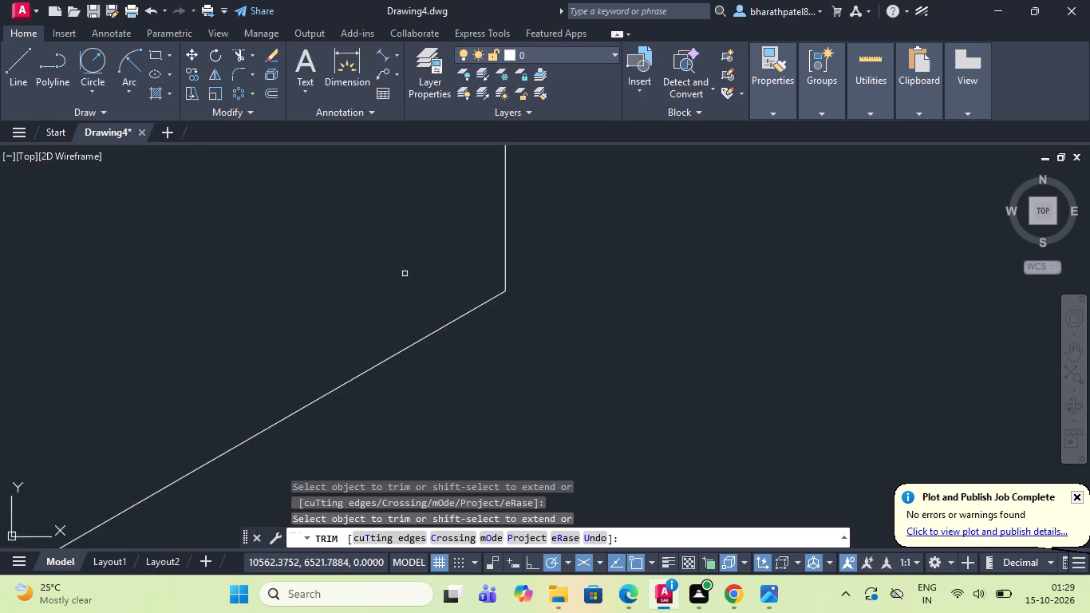
scroll(409, 271, "down", 7)
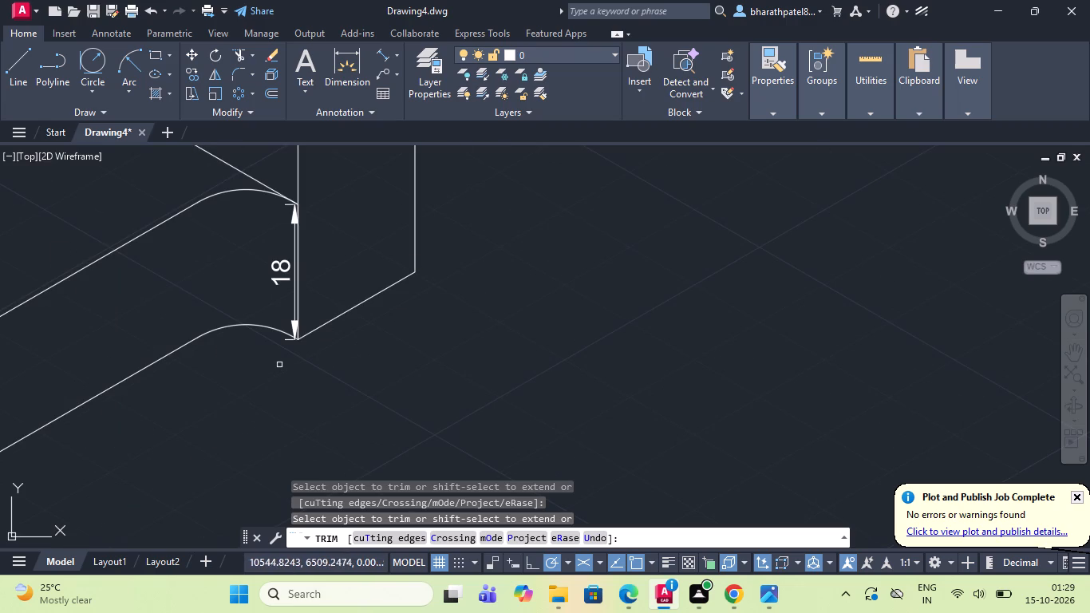
key("Escape")
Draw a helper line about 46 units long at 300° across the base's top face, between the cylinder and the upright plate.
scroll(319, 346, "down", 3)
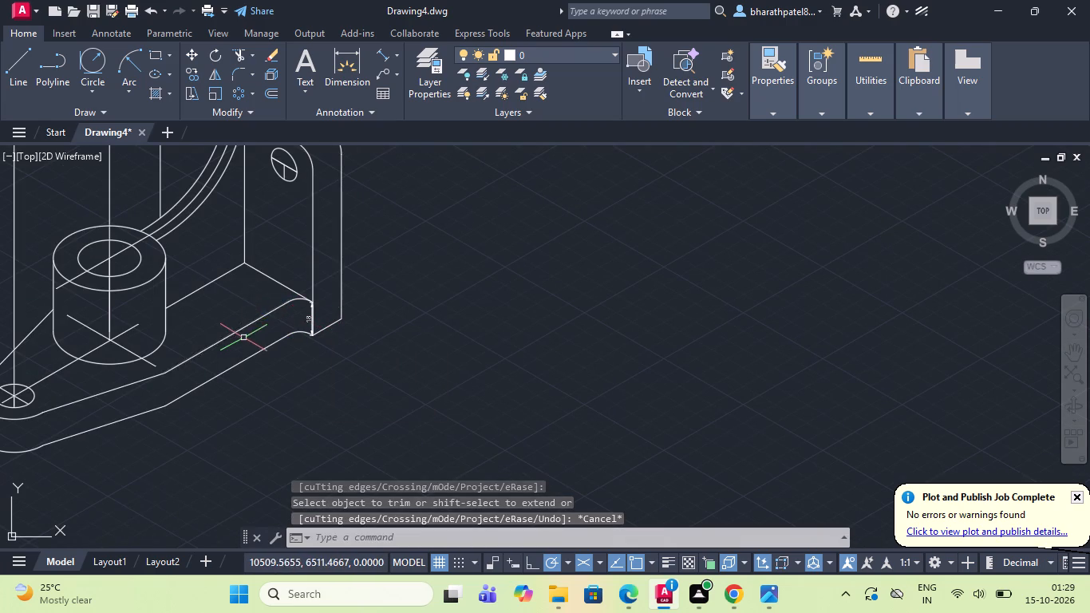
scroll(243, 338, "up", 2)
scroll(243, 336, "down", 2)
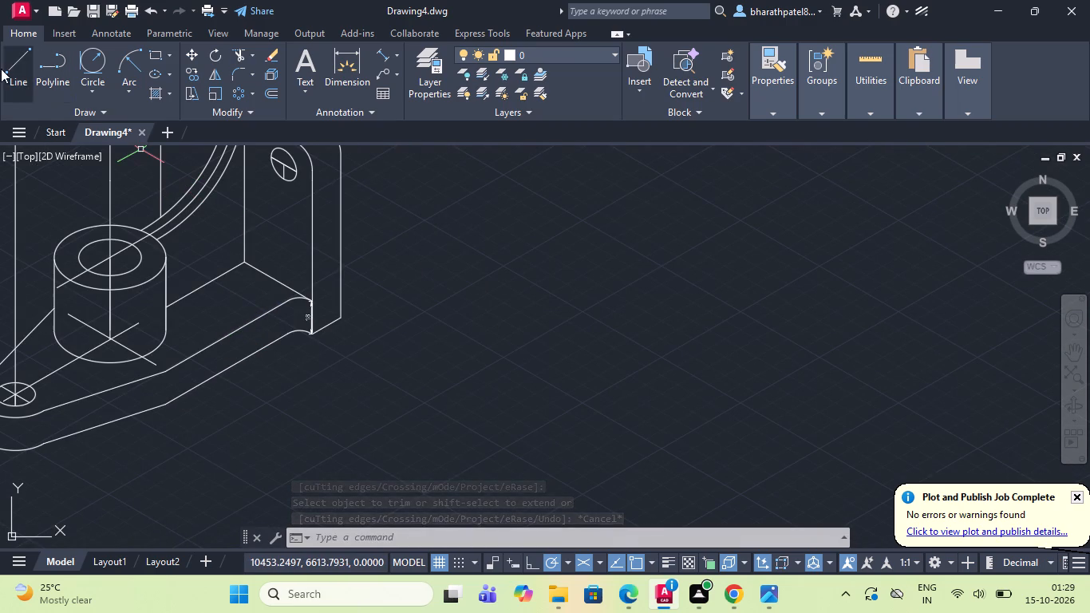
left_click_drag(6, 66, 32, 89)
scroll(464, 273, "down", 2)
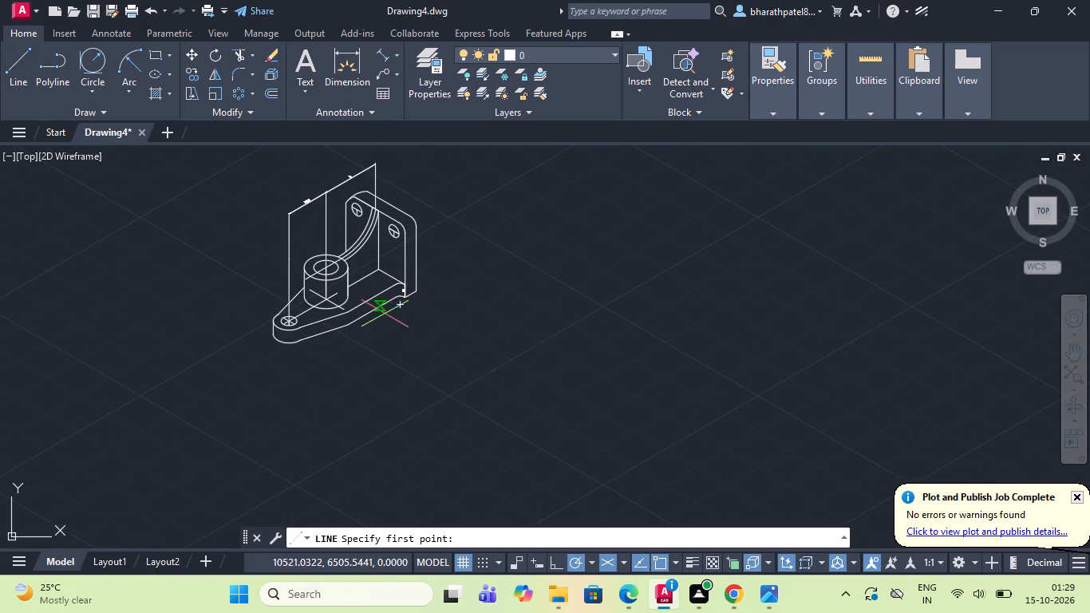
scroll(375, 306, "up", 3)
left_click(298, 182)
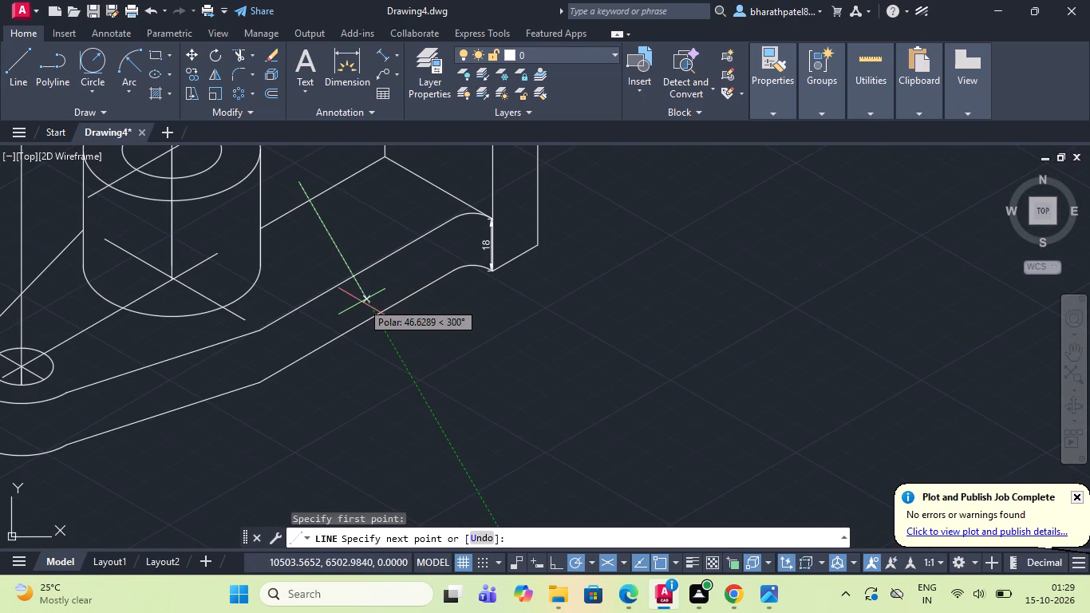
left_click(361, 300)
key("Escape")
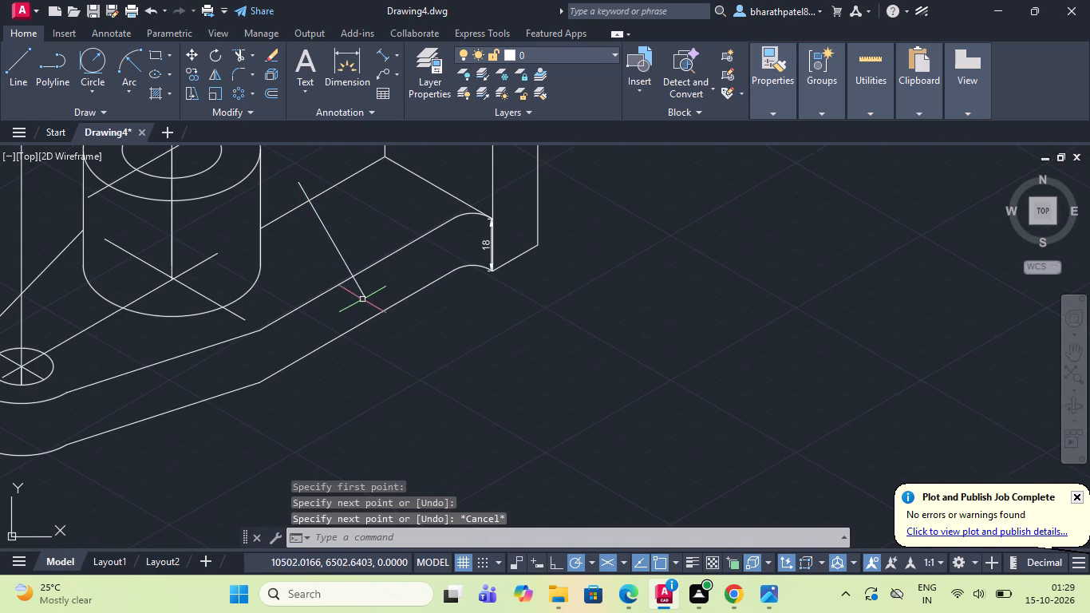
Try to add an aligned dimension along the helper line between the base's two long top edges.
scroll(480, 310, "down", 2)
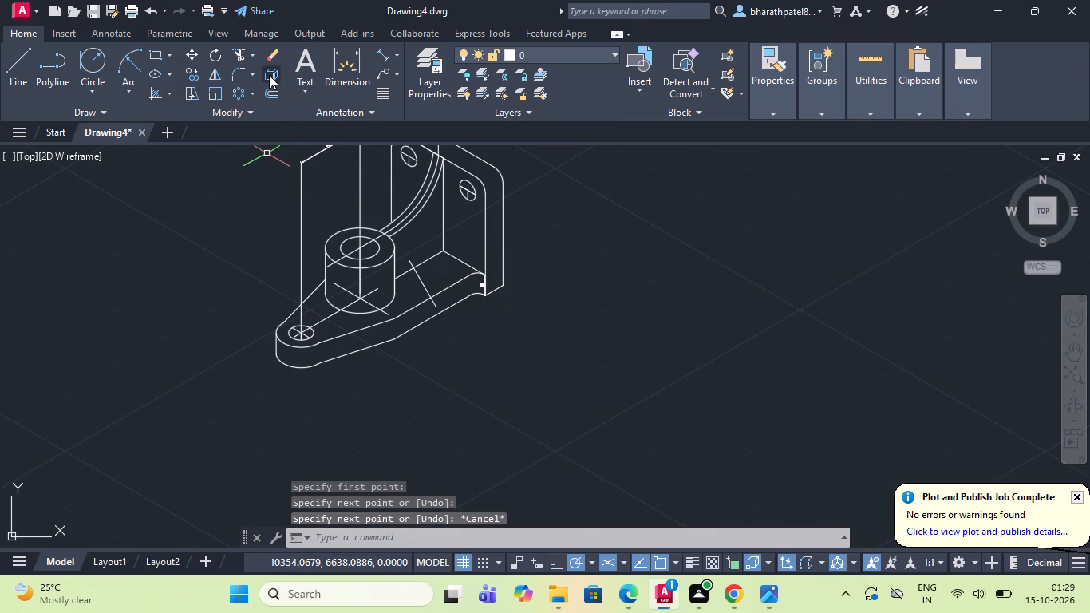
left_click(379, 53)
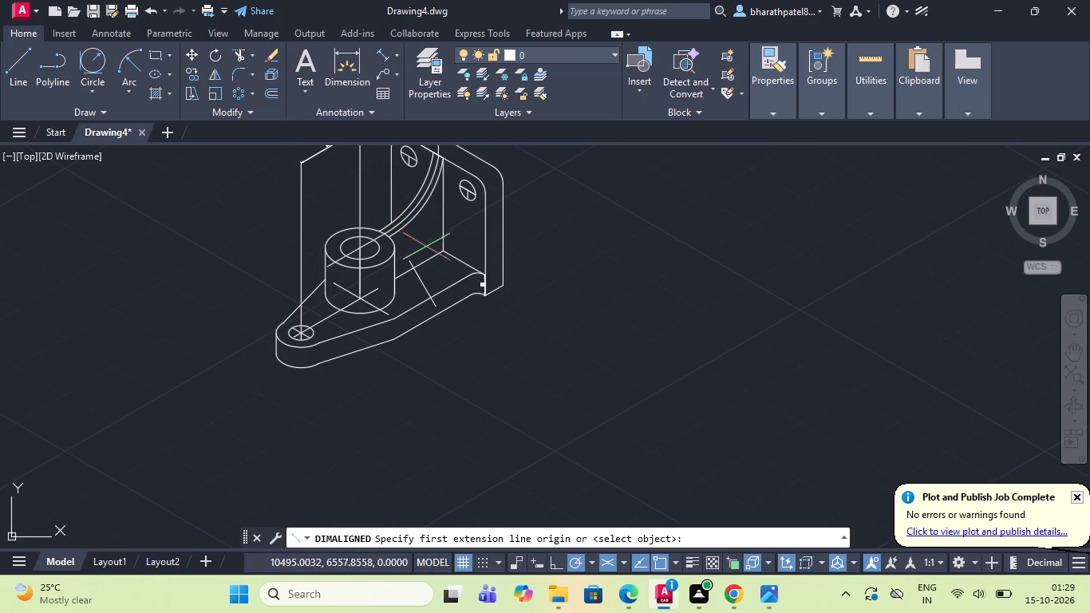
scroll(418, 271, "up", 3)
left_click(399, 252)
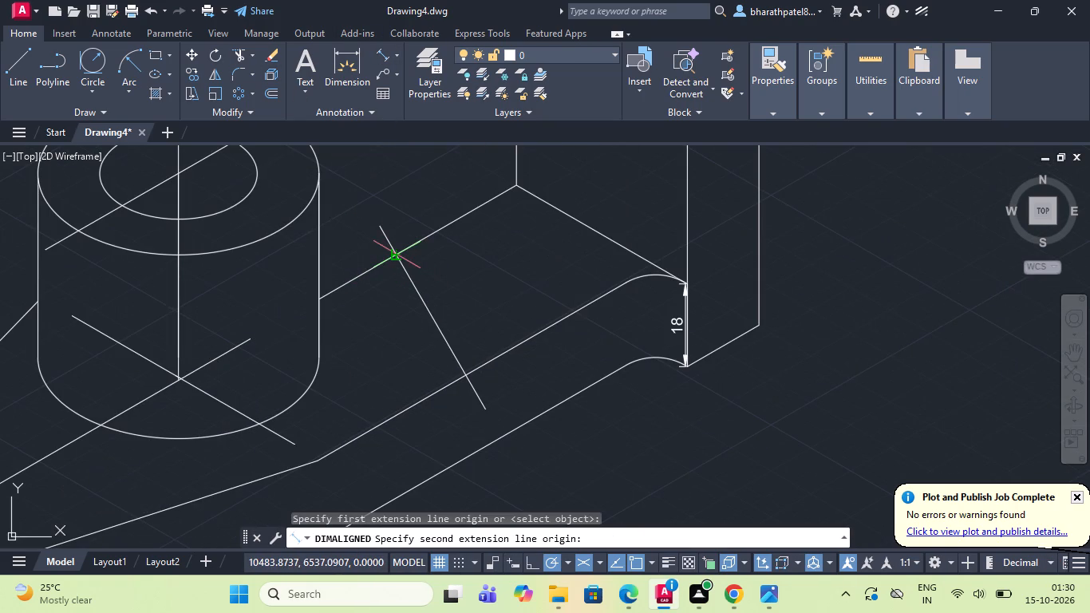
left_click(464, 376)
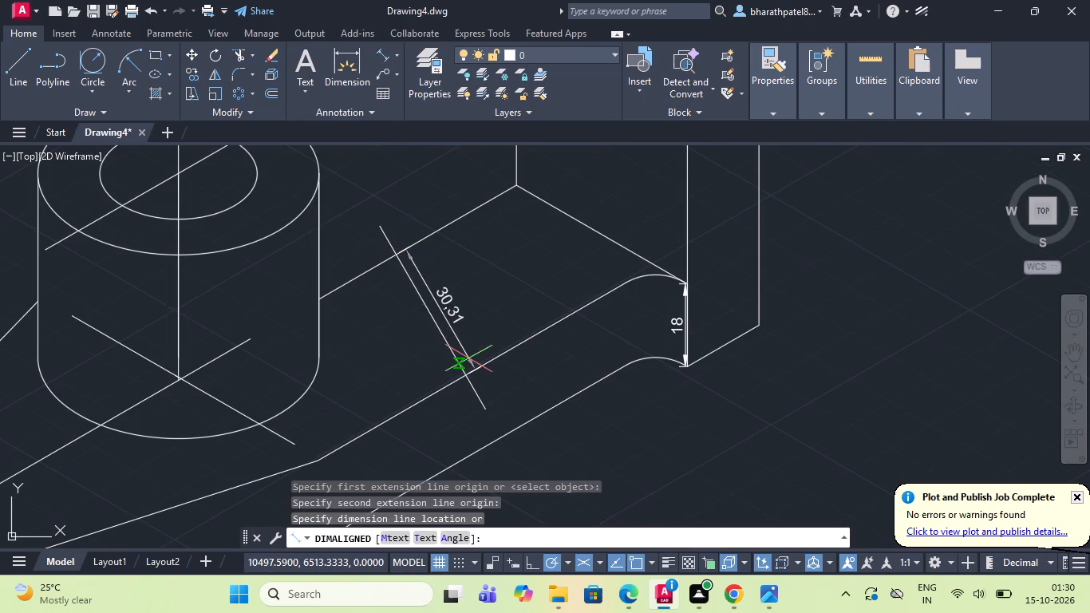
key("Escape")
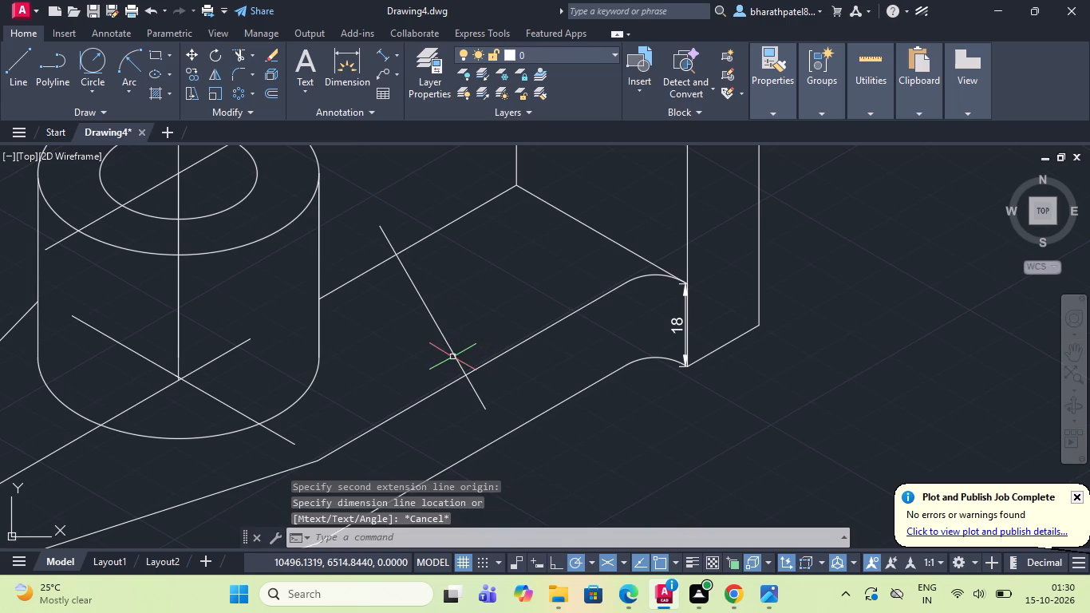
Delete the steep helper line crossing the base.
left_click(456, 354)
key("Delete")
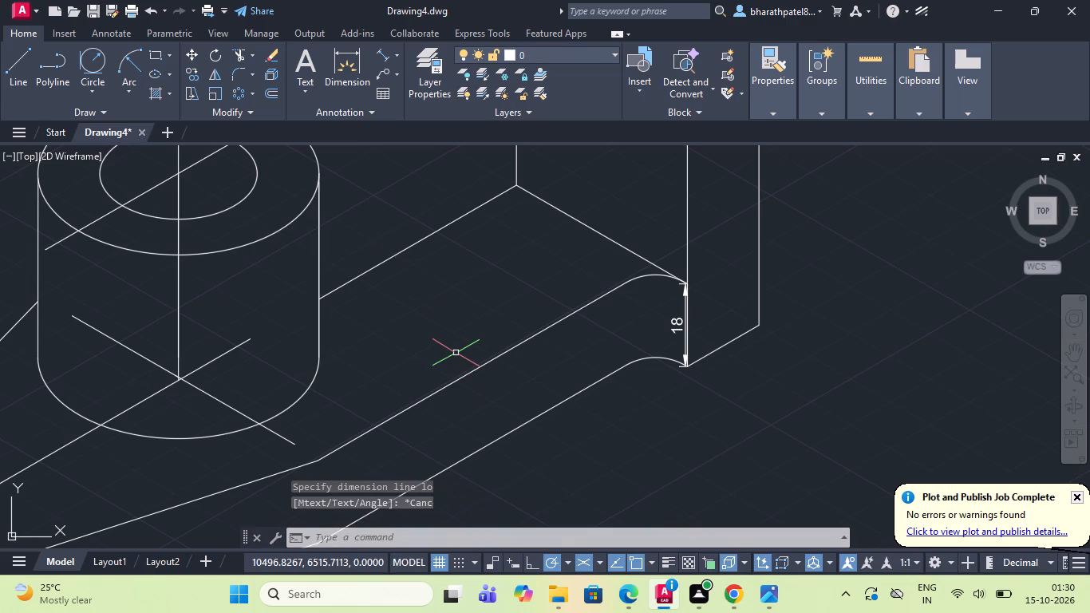
Draw a helper line across the base's top face, parallel to the edge where the base meets the upright plate.
left_click_drag(14, 57, 22, 61)
left_click(383, 227)
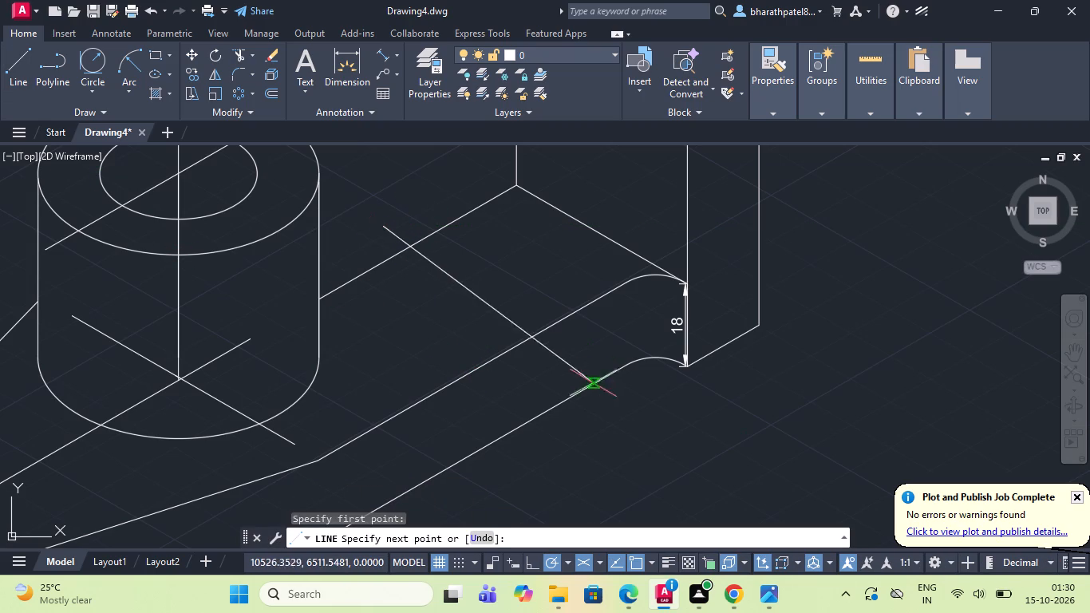
left_click(611, 350)
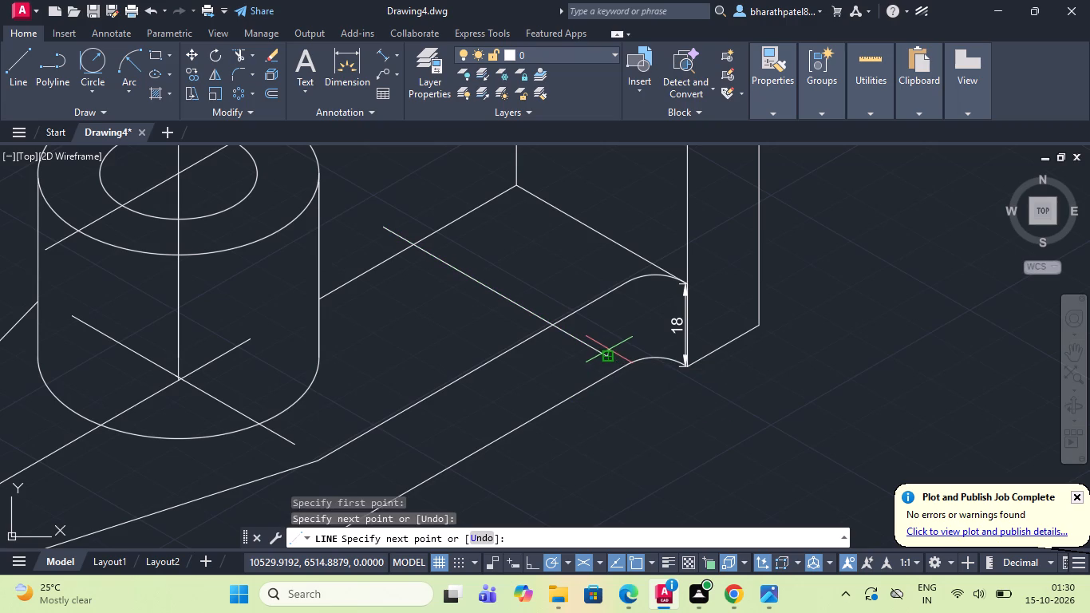
key("Escape")
Add an aligned dimension for the base width along the helper line, between its crossings with the base's two long top edges.
left_click(381, 58)
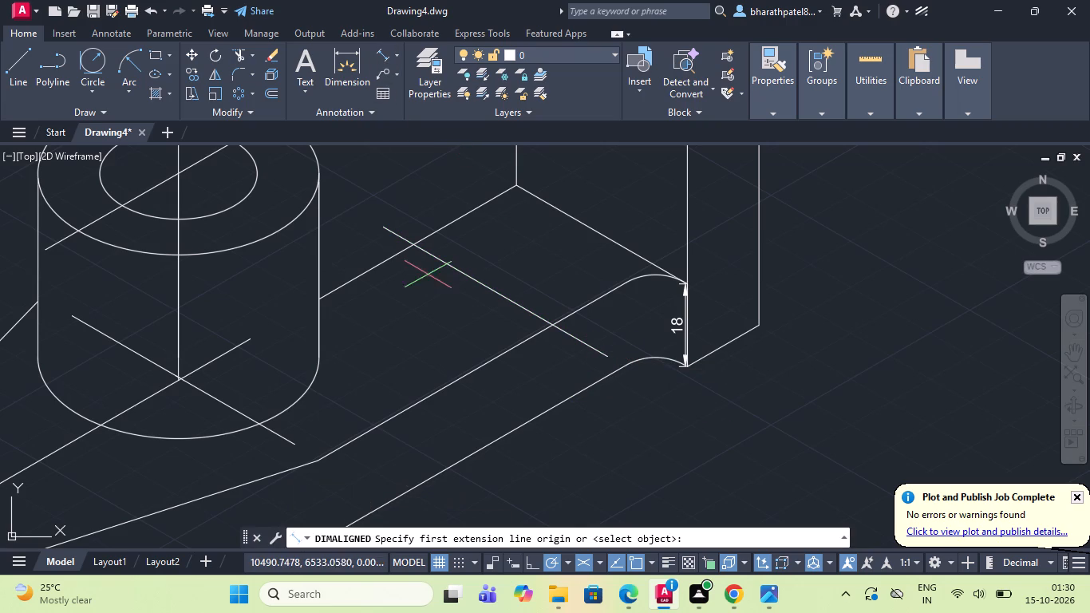
left_click(414, 242)
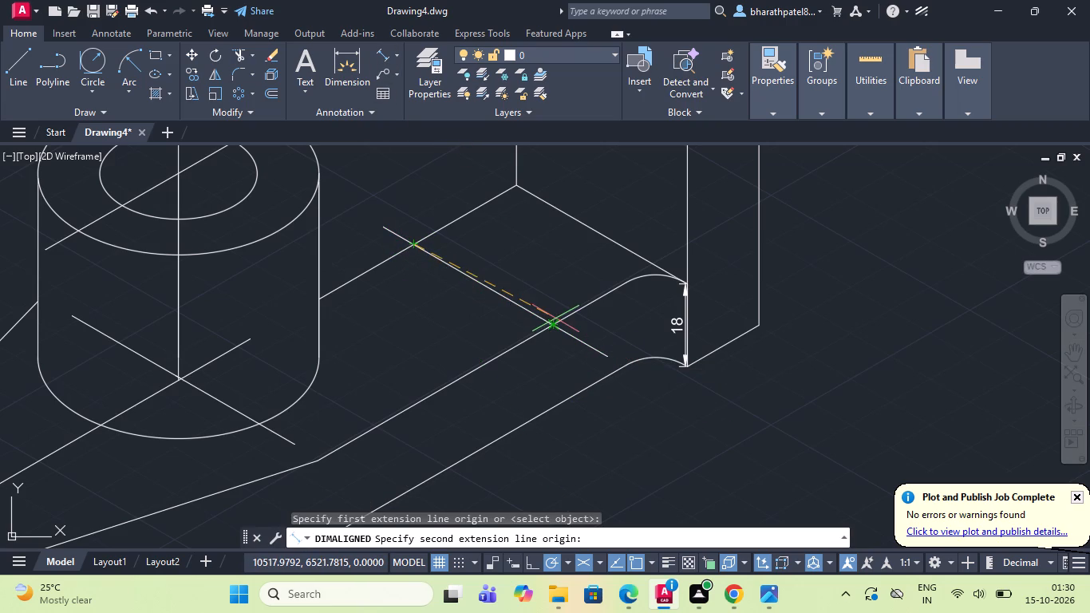
left_click(556, 326)
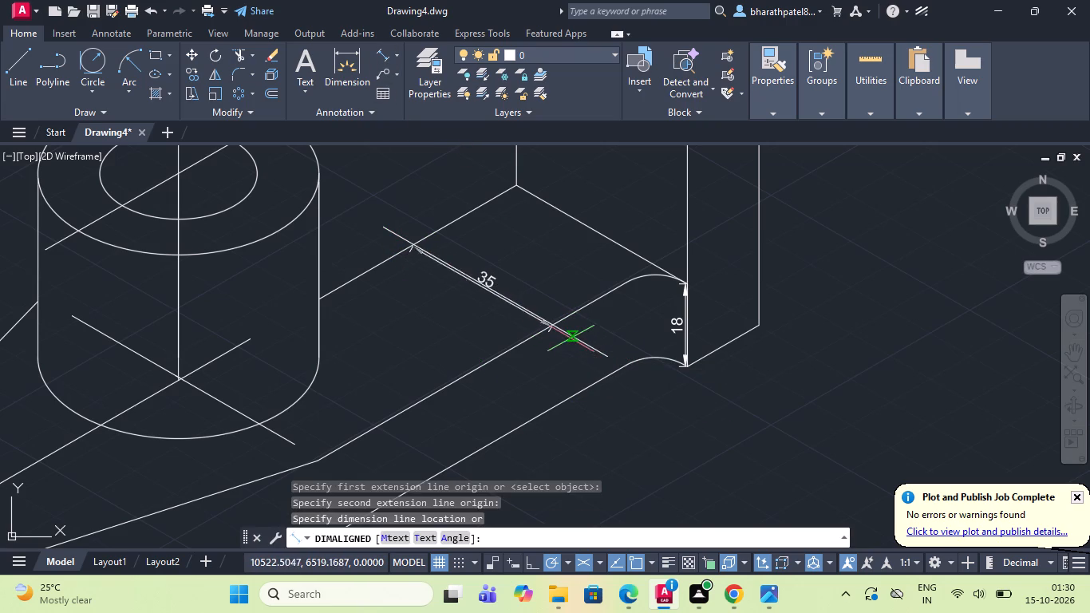
left_click(571, 336)
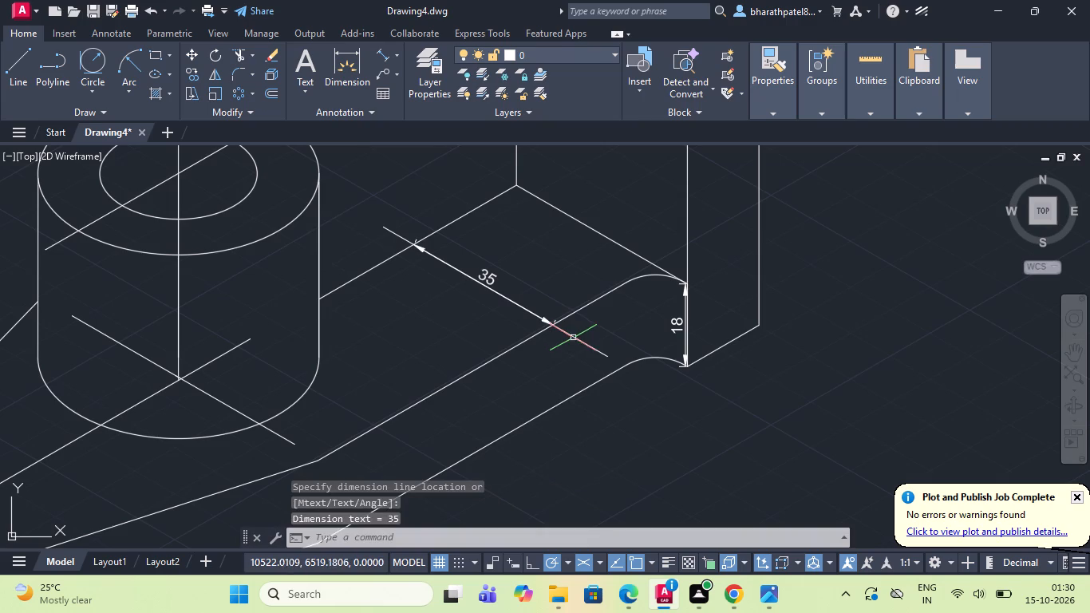
Delete the helper line beneath the new base width dimension.
left_click(589, 342)
left_click(583, 343)
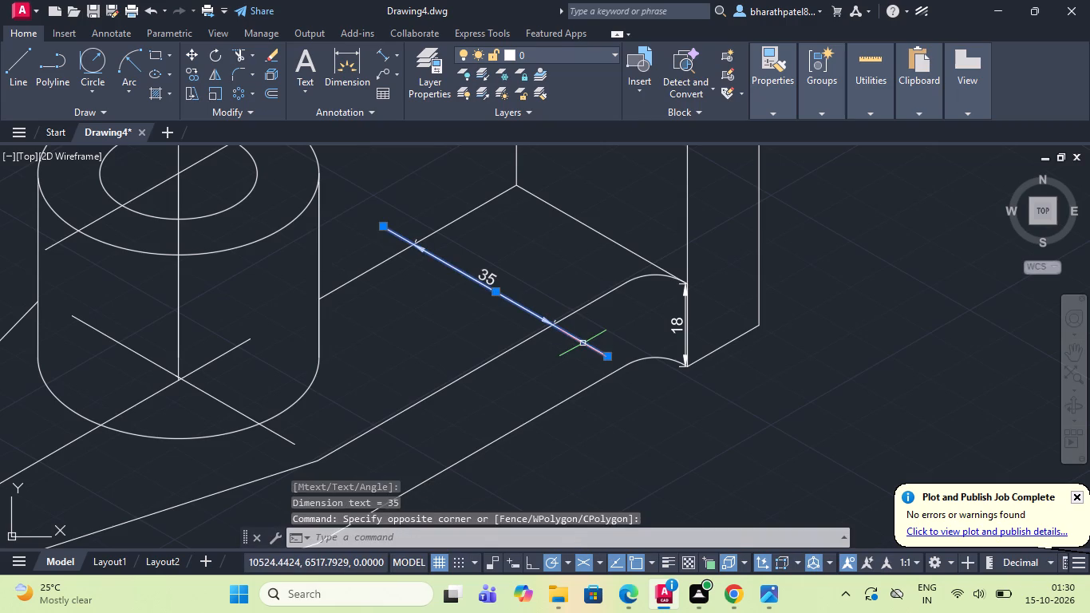
key("Delete")
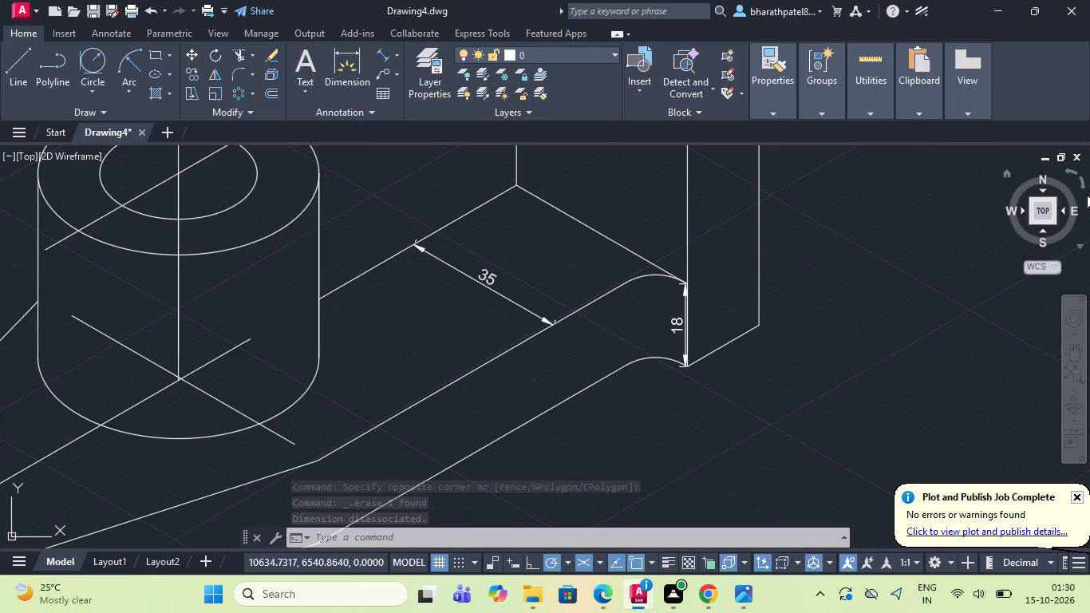
Draw a vertical line about 11 units long from the centre of the upright plate's right-hand hole up past the hole's top edge.
scroll(1087, 177, "down", 3)
scroll(713, 264, "down", 3)
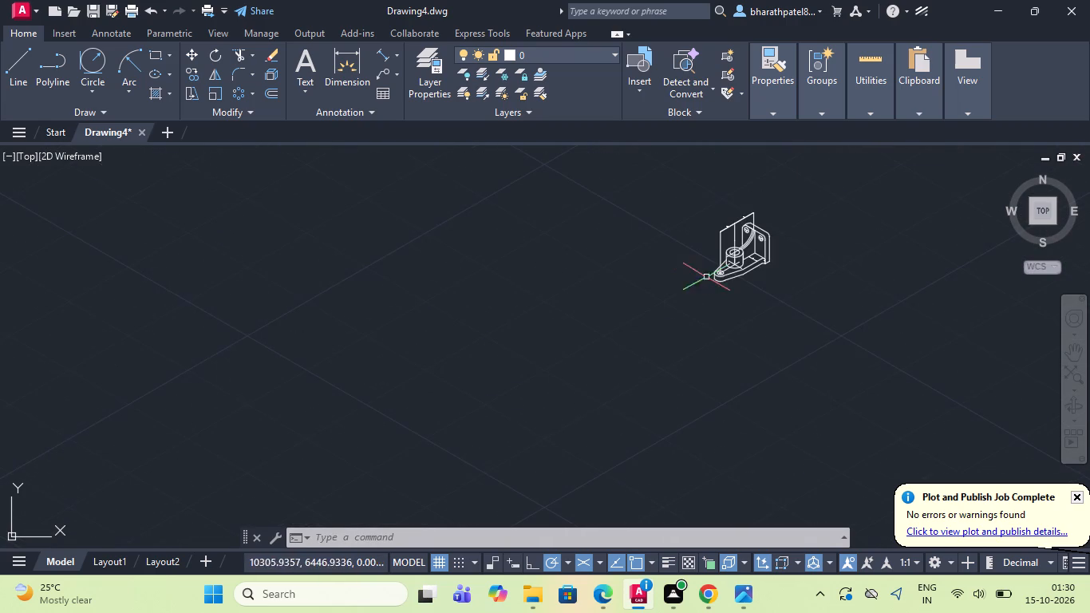
scroll(796, 244, "up", 3)
scroll(650, 232, "up", 2)
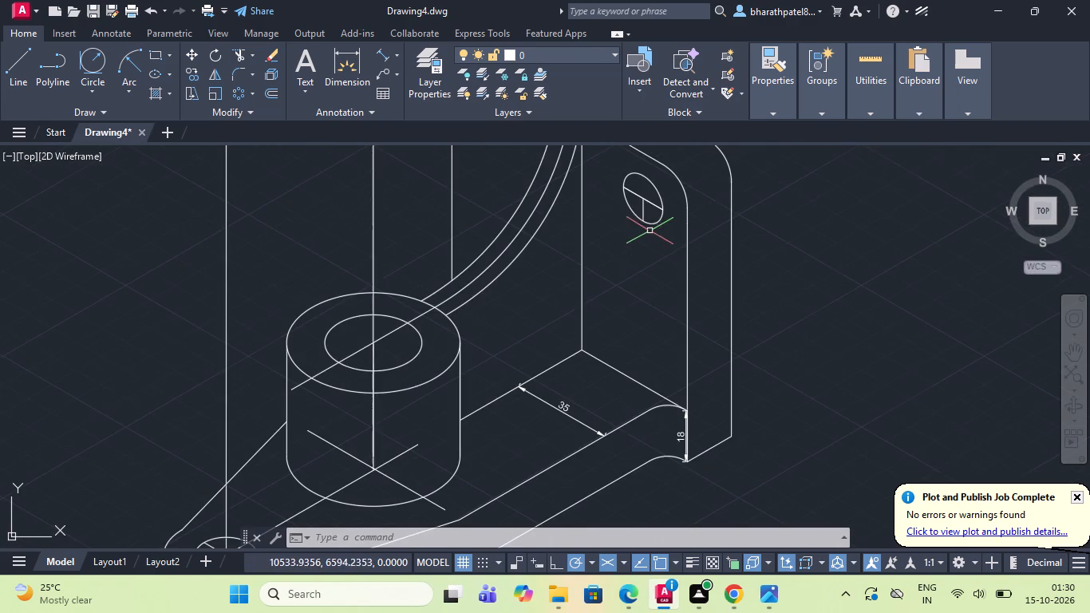
left_click(18, 60)
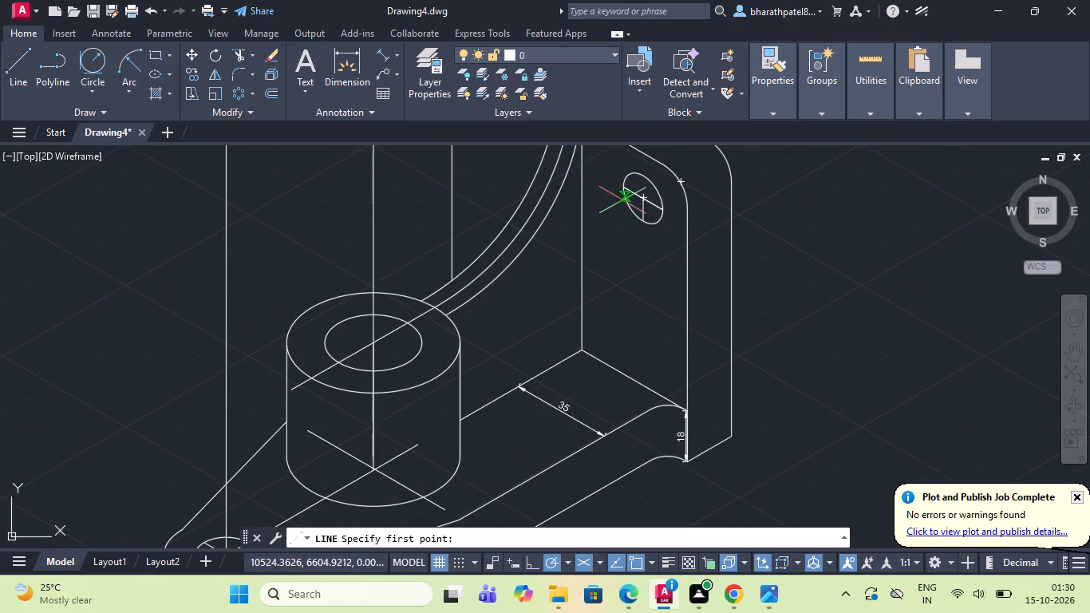
scroll(633, 200, "up", 2)
left_click(662, 195)
scroll(662, 194, "down", 3)
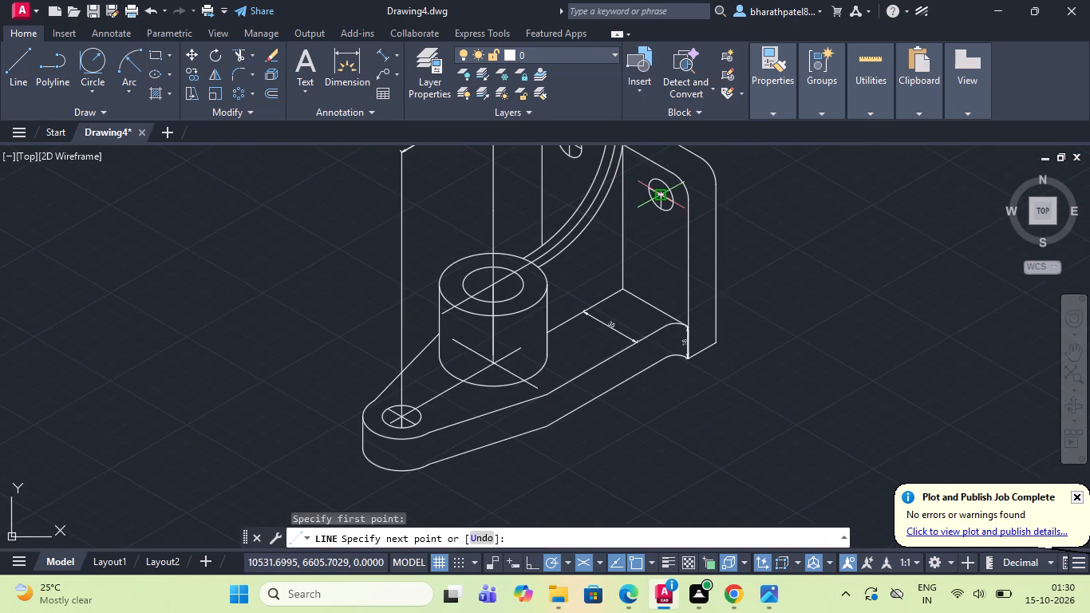
scroll(665, 164, "up", 3)
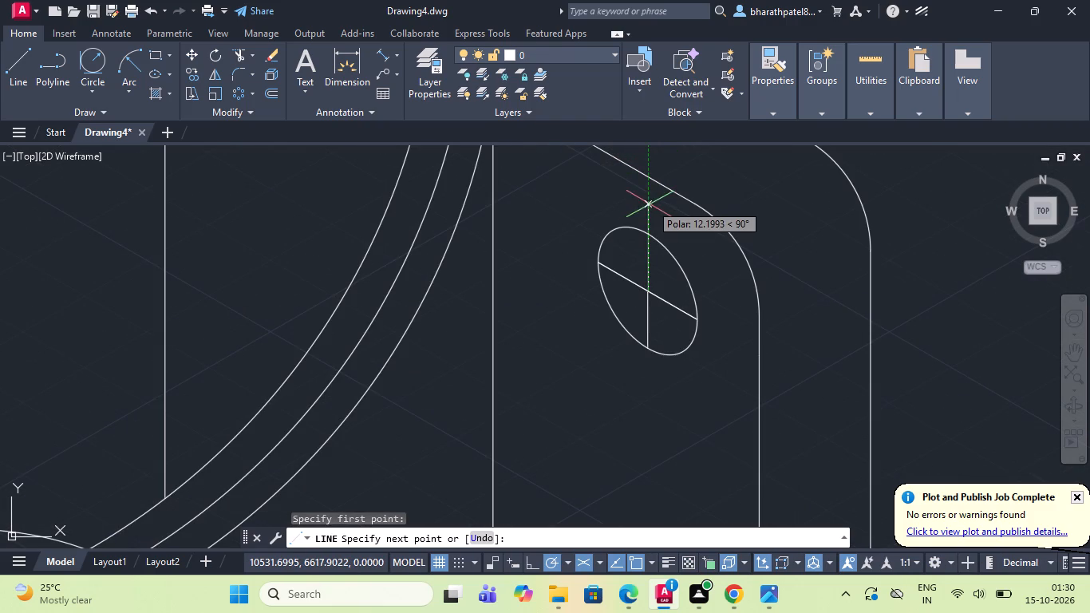
left_click(646, 215)
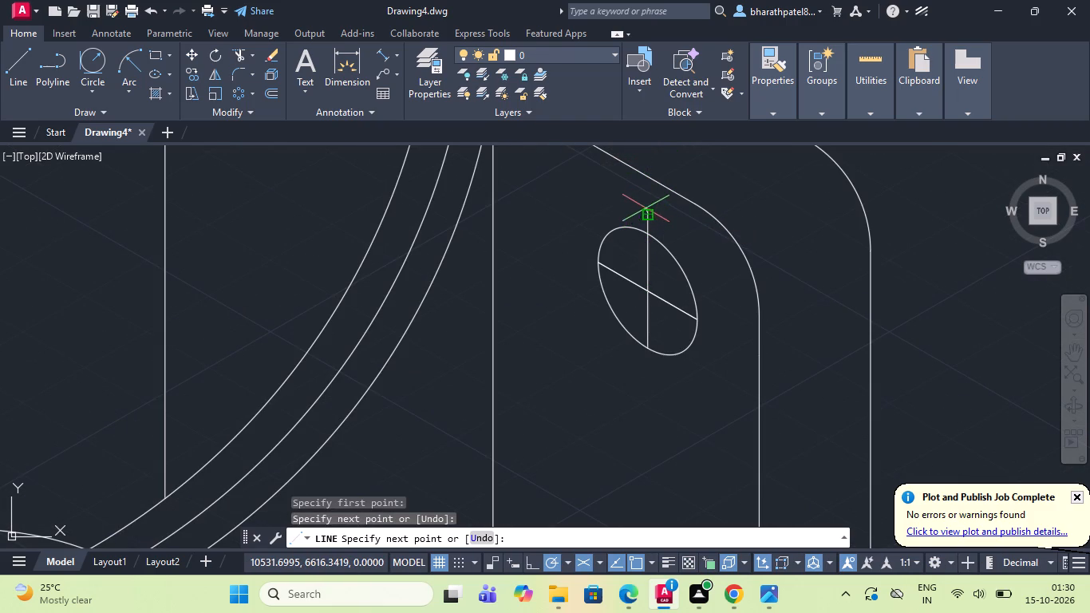
key("Escape")
Draw a vertical line from the centre of the upright plate's left-hand hole up past the hole's top edge.
left_click(19, 69)
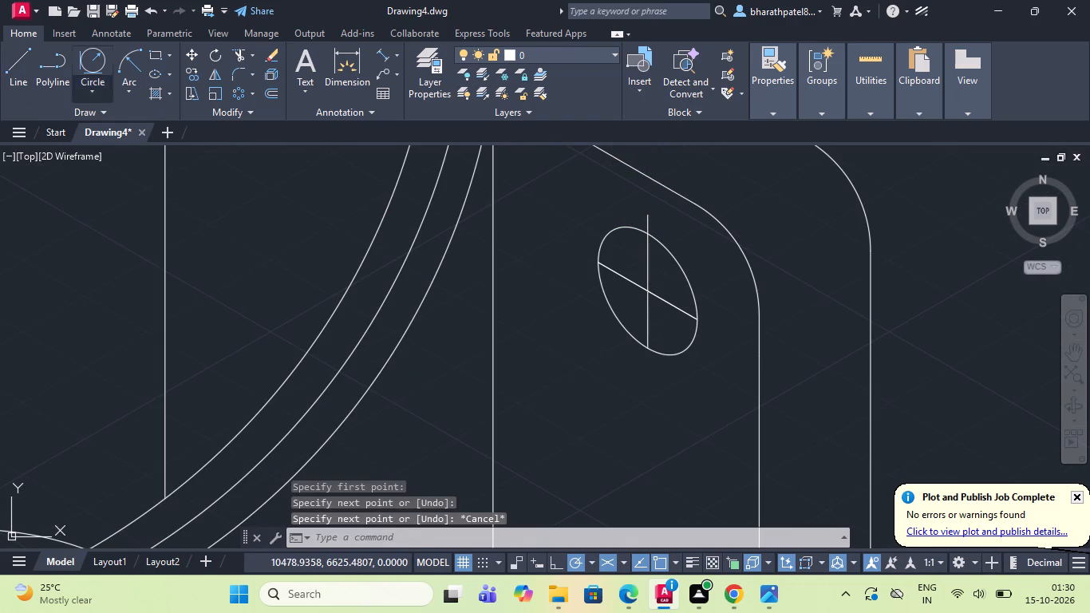
scroll(479, 247, "down", 3)
scroll(425, 202, "up", 1)
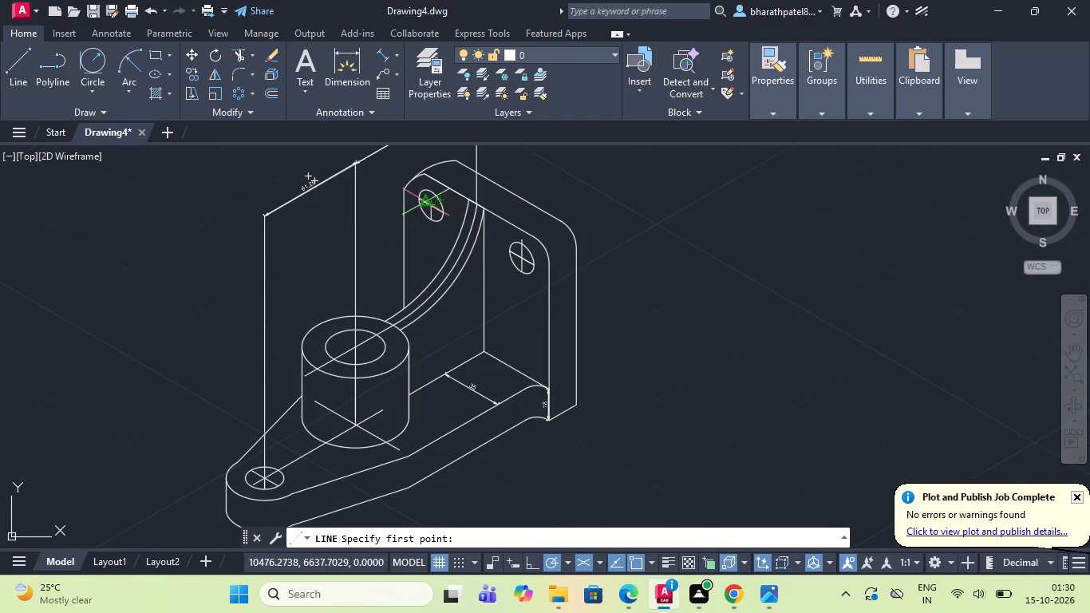
scroll(425, 202, "up", 2)
left_click(440, 218)
scroll(441, 217, "down", 2)
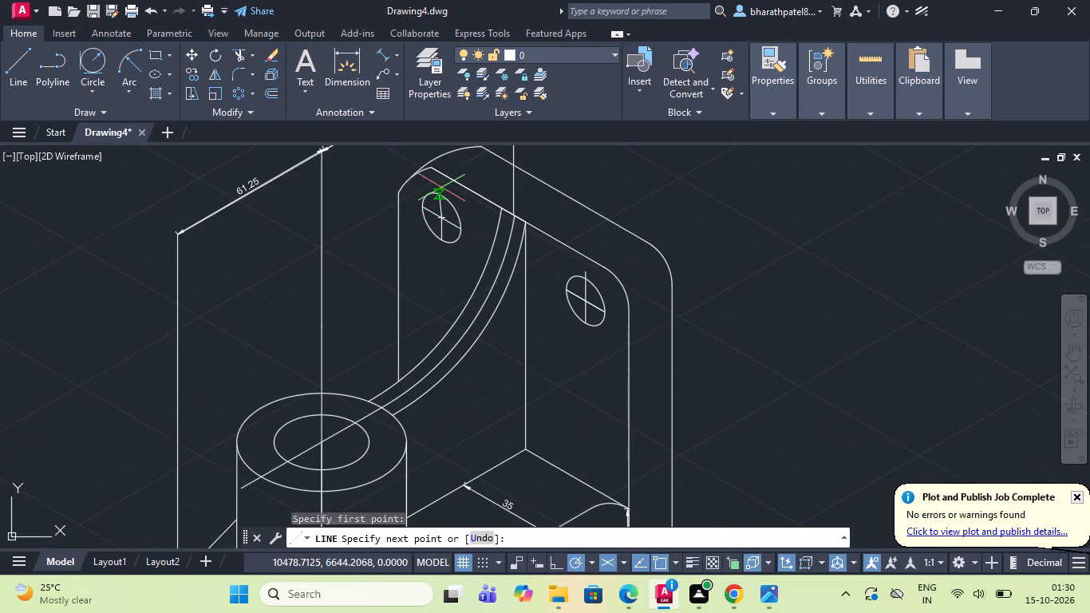
scroll(441, 187, "up", 2)
left_click(444, 194)
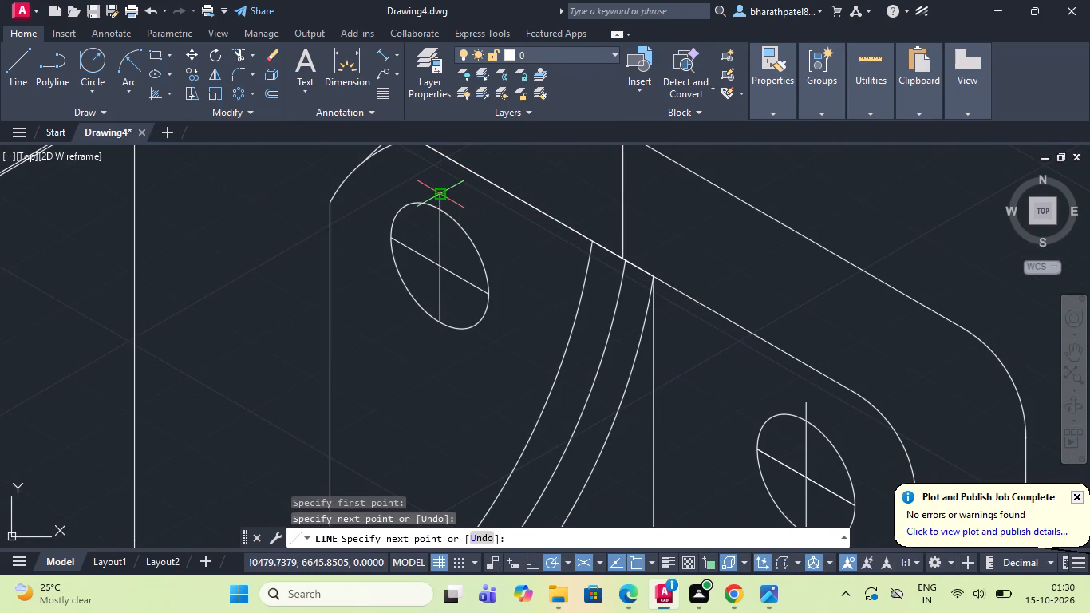
key("Escape")
From the right-hand hole's lower centreline end, draw a line about 8 units down, continuing along the plate's slope past its front vertical edge.
scroll(422, 210, "down", 4)
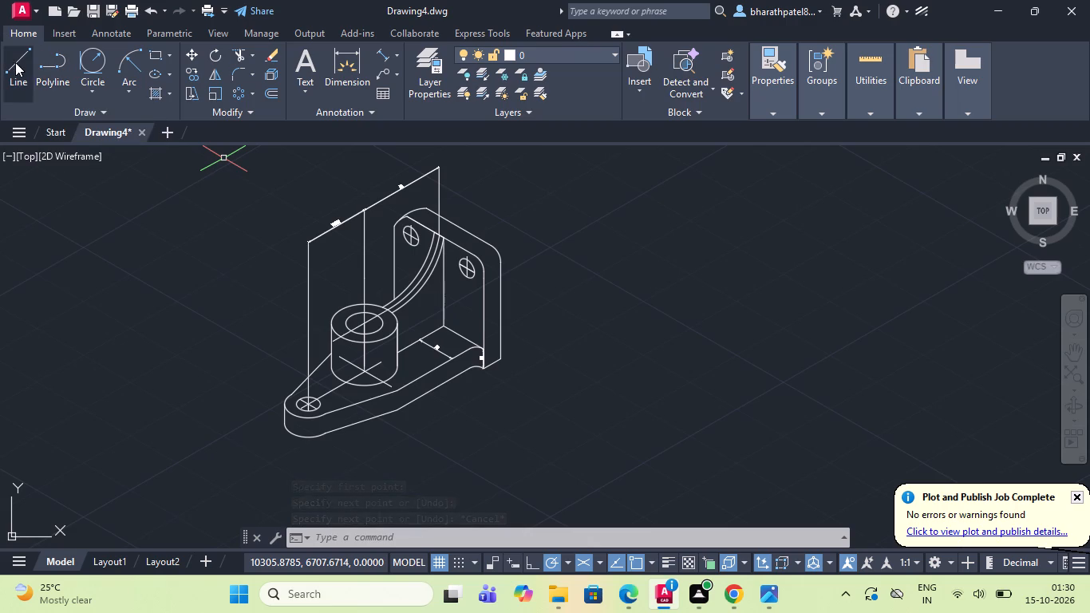
left_click(15, 61)
scroll(472, 290, "up", 4)
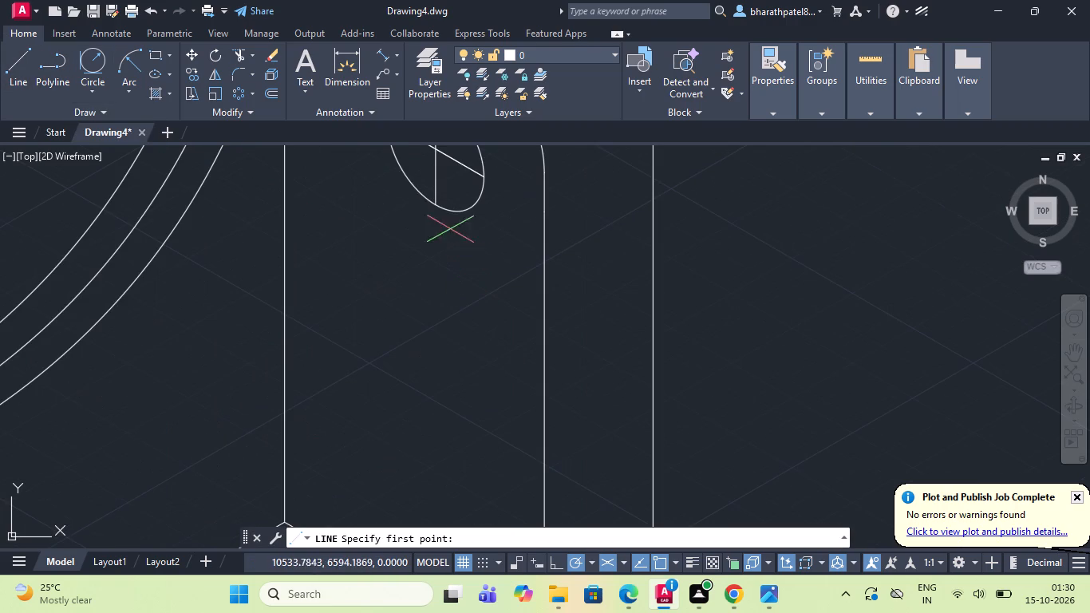
left_click(432, 202)
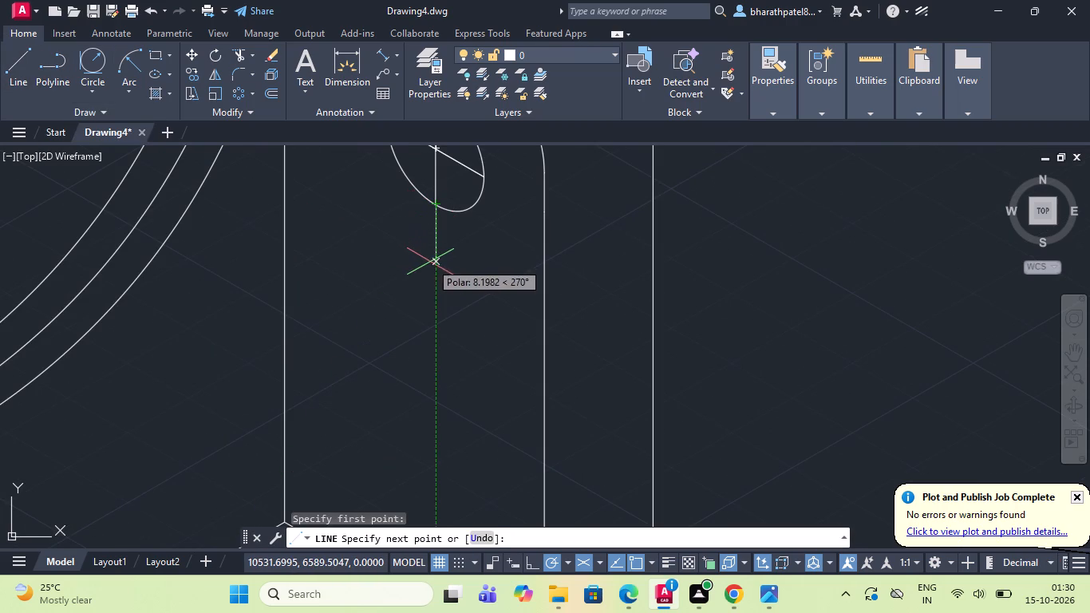
left_click(430, 261)
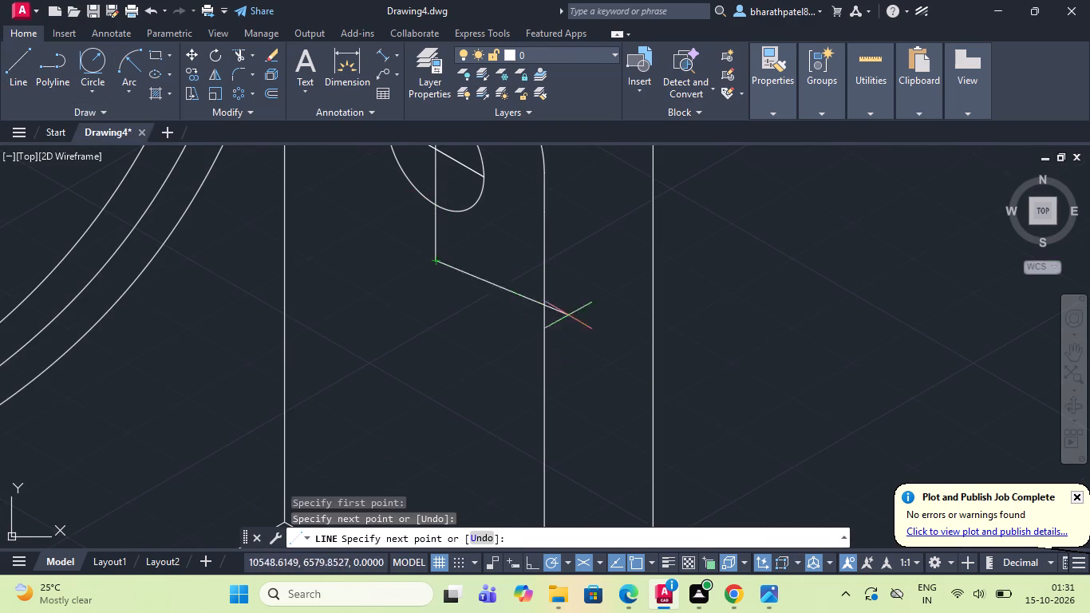
left_click(570, 338)
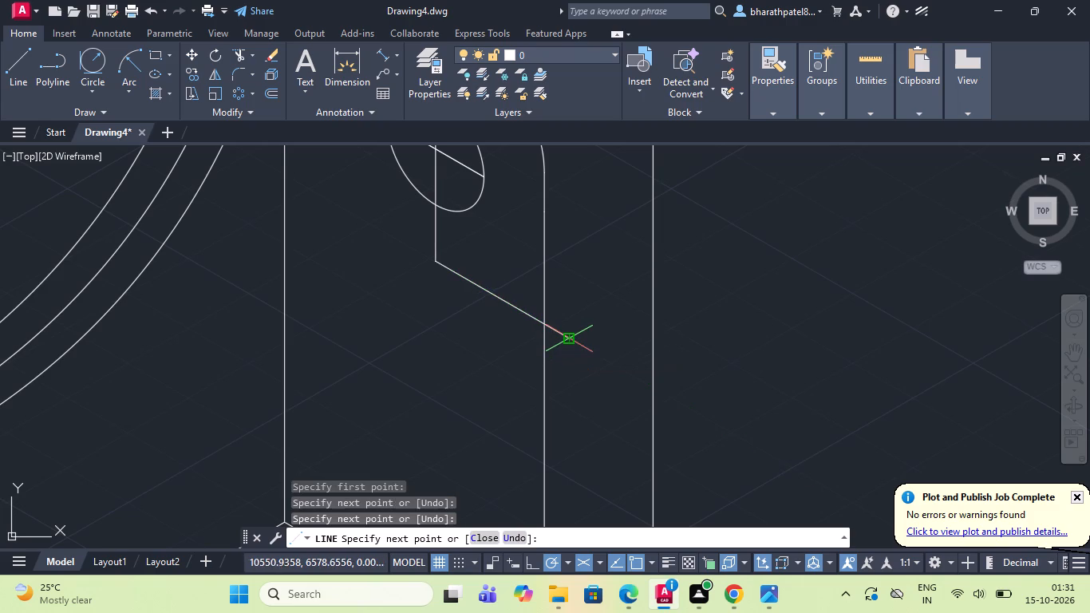
key("Escape")
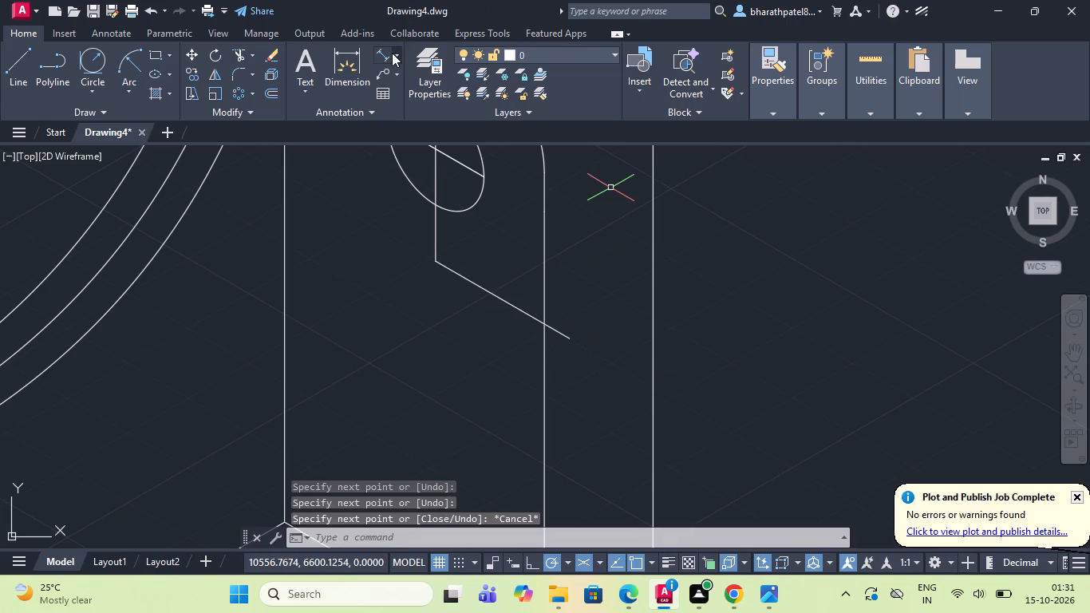
Add an aligned dimension from the upright plate's right-hand hole centreline end to the plate's front vertical edge, along the sloping helper line.
left_click(389, 53)
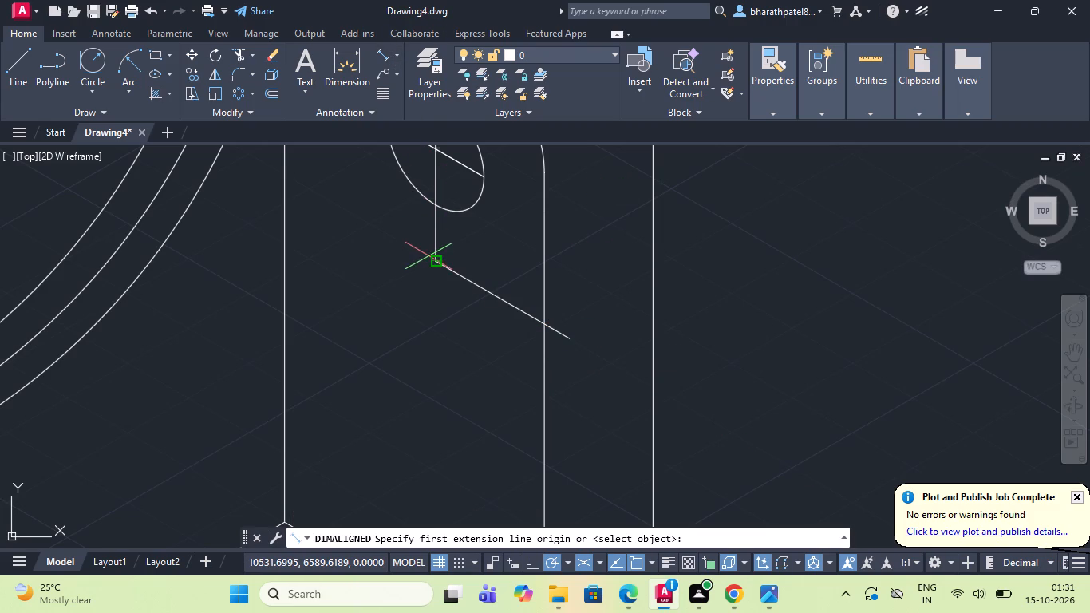
left_click(432, 257)
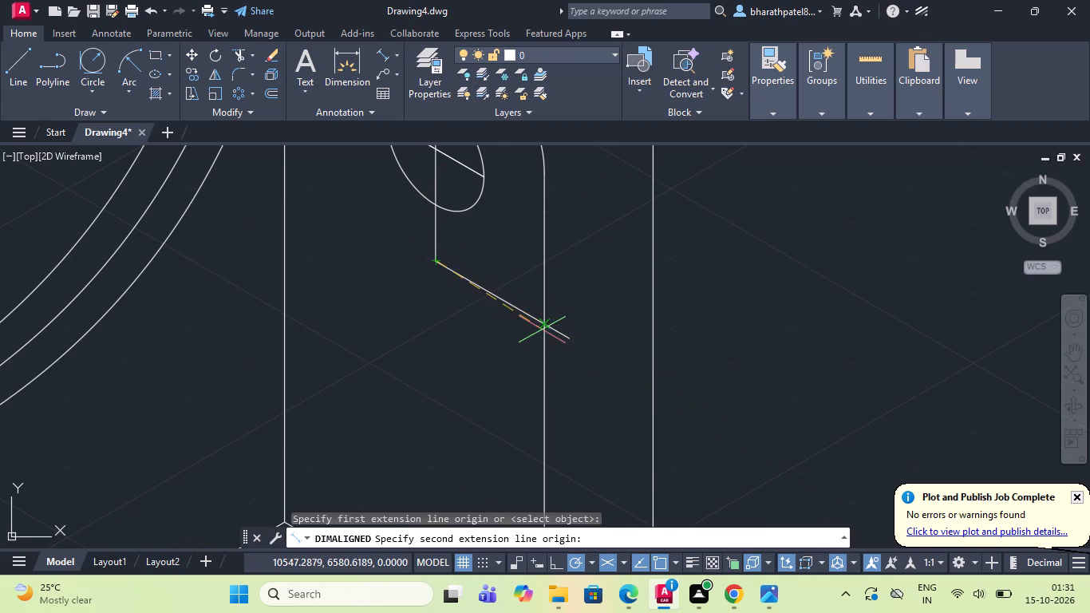
left_click(547, 321)
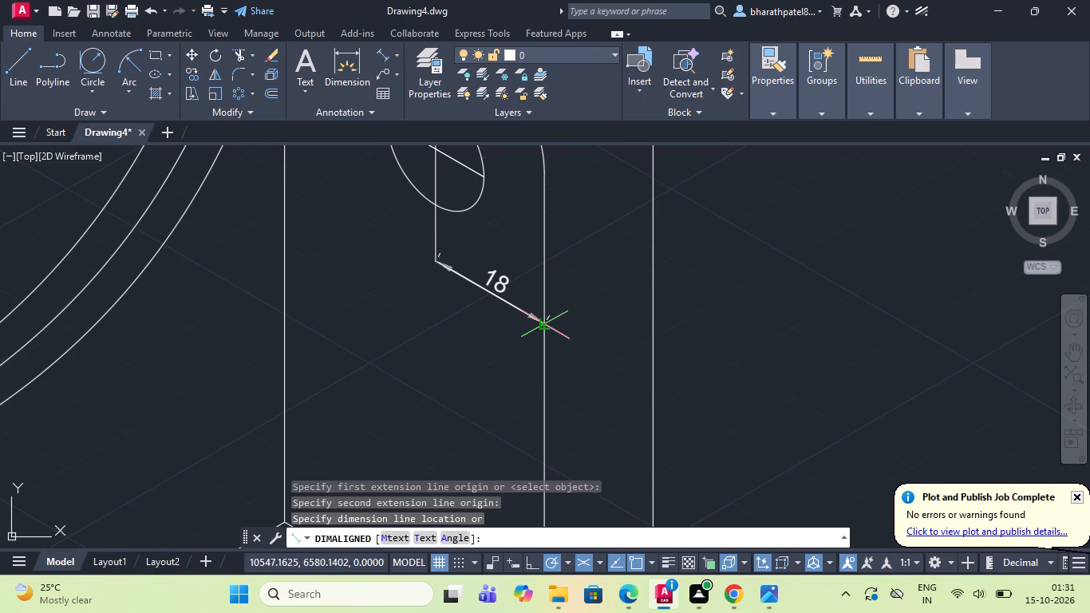
left_click(544, 329)
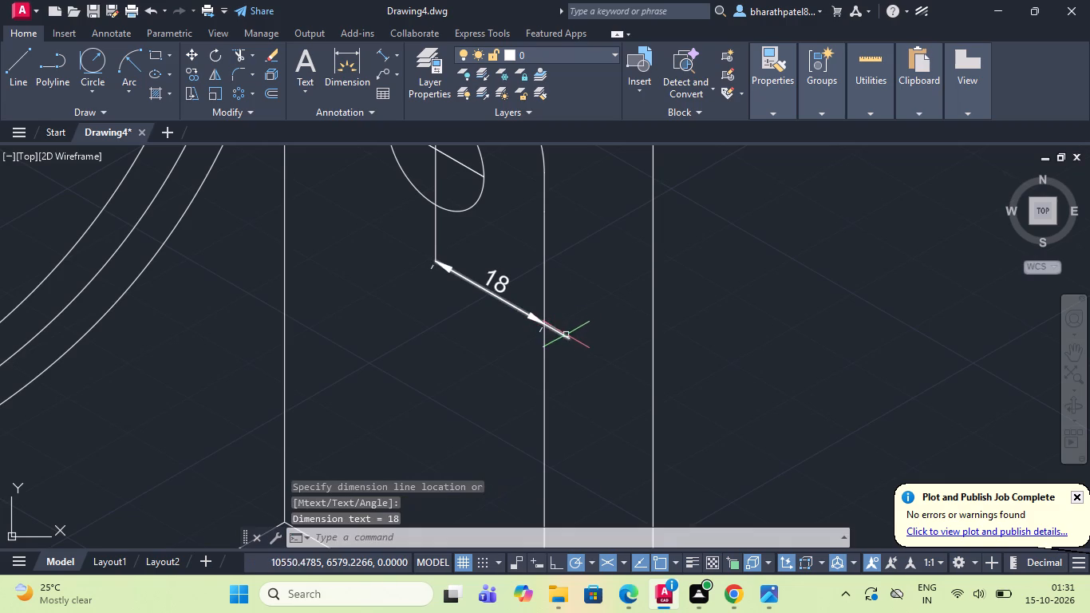
Delete the sloping helper line beneath the new hole-to-edge dimension.
left_click(566, 334)
key("Delete")
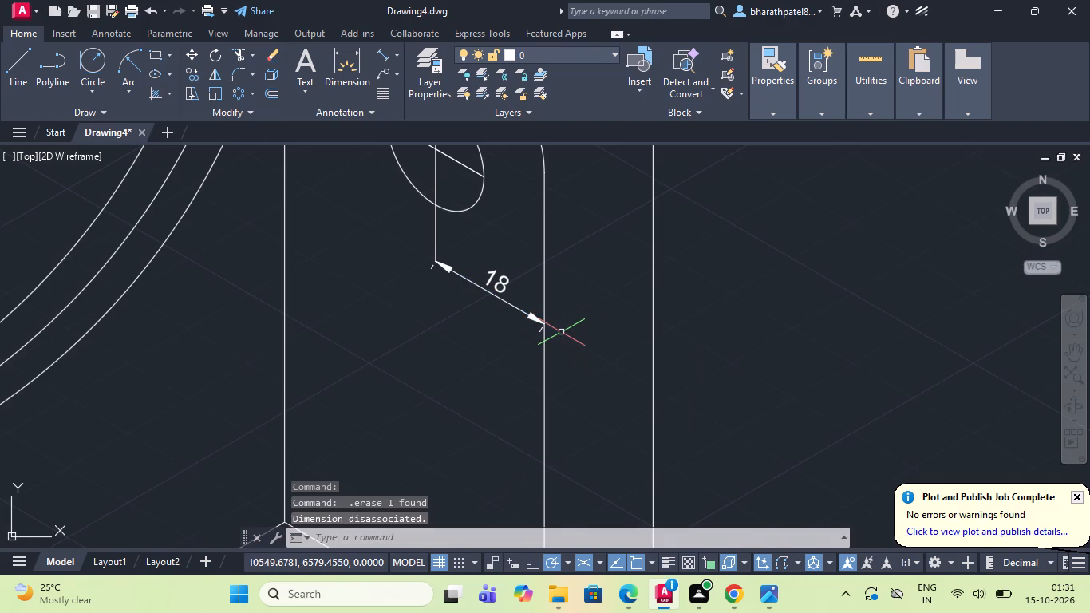
Draw a vertical helper line 100 units down from where the upright plate's front top edge meets its rounded right-hand corner.
scroll(461, 0, "down", 1)
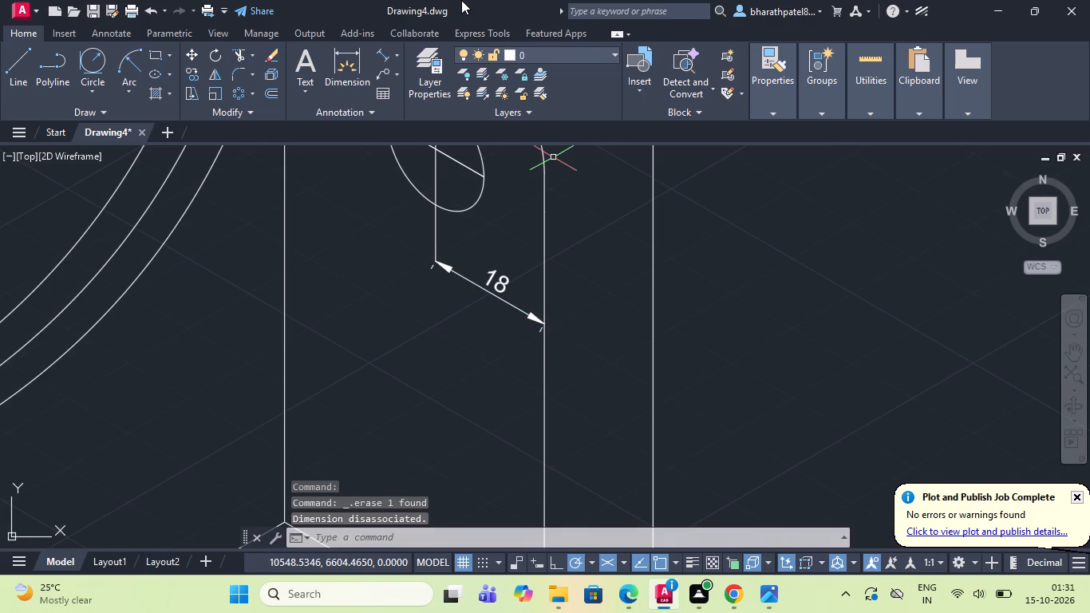
scroll(461, 0, "down", 3)
scroll(619, 266, "down", 3)
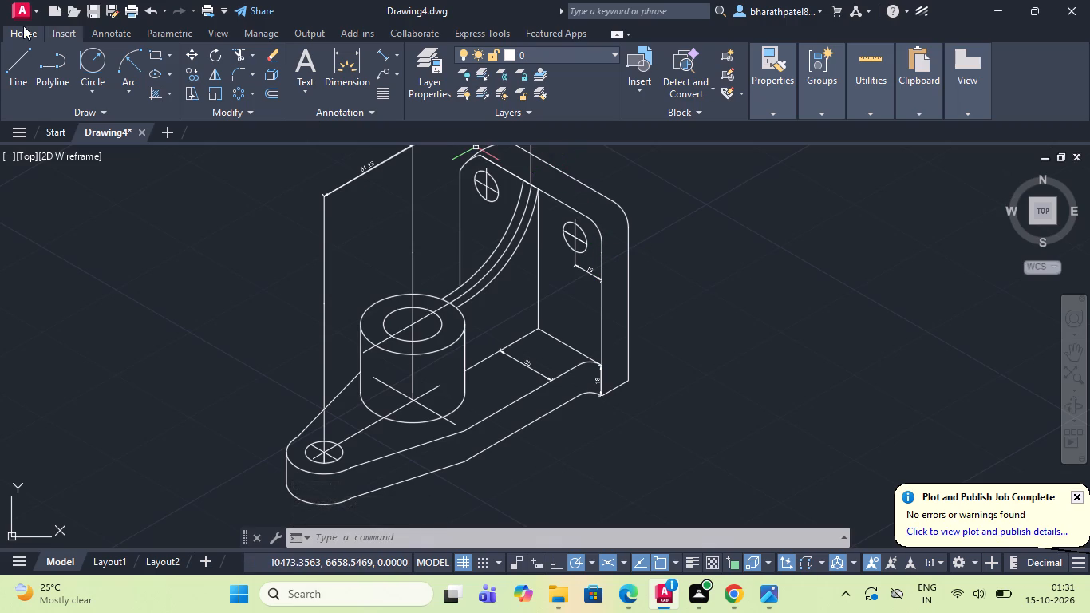
left_click(18, 58)
scroll(598, 251, "up", 3)
scroll(583, 219, "down", 4)
left_click(577, 204)
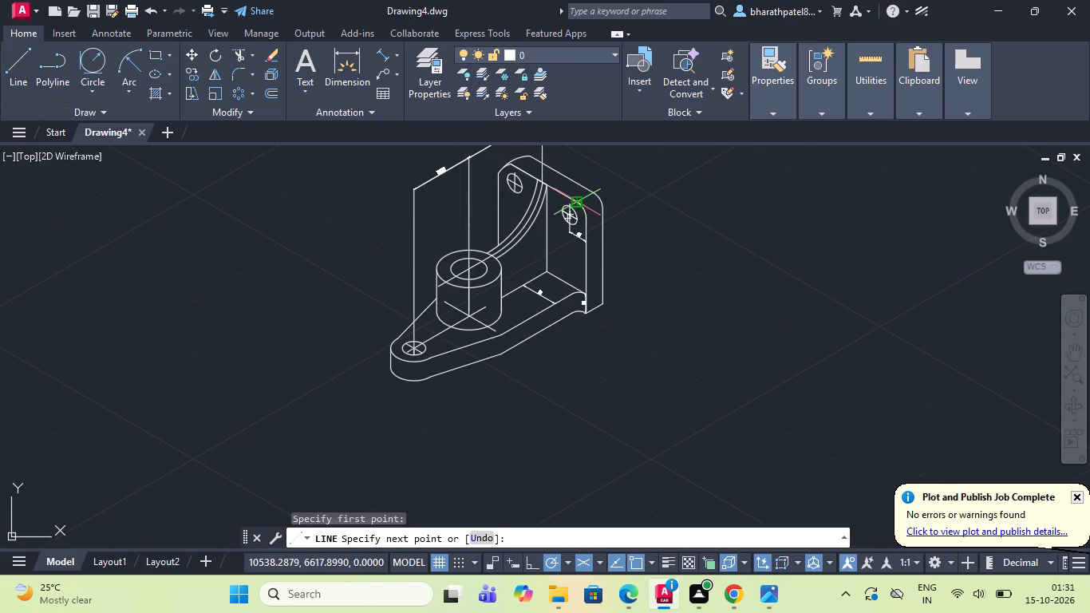
scroll(577, 204, "down", 4)
scroll(571, 269, "up", 3)
scroll(571, 269, "down", 4)
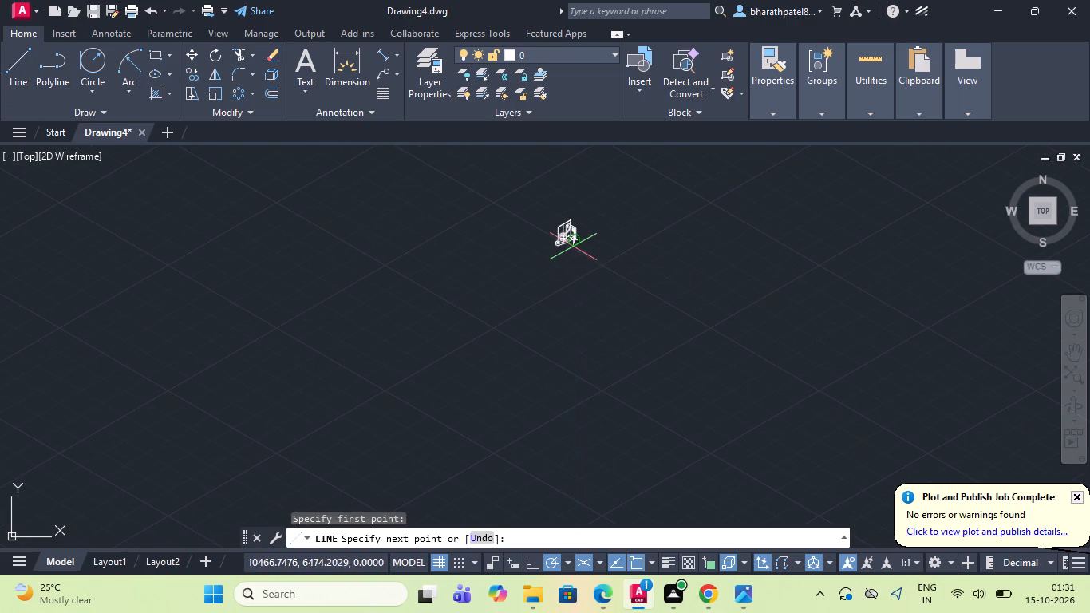
scroll(573, 246, "up", 3)
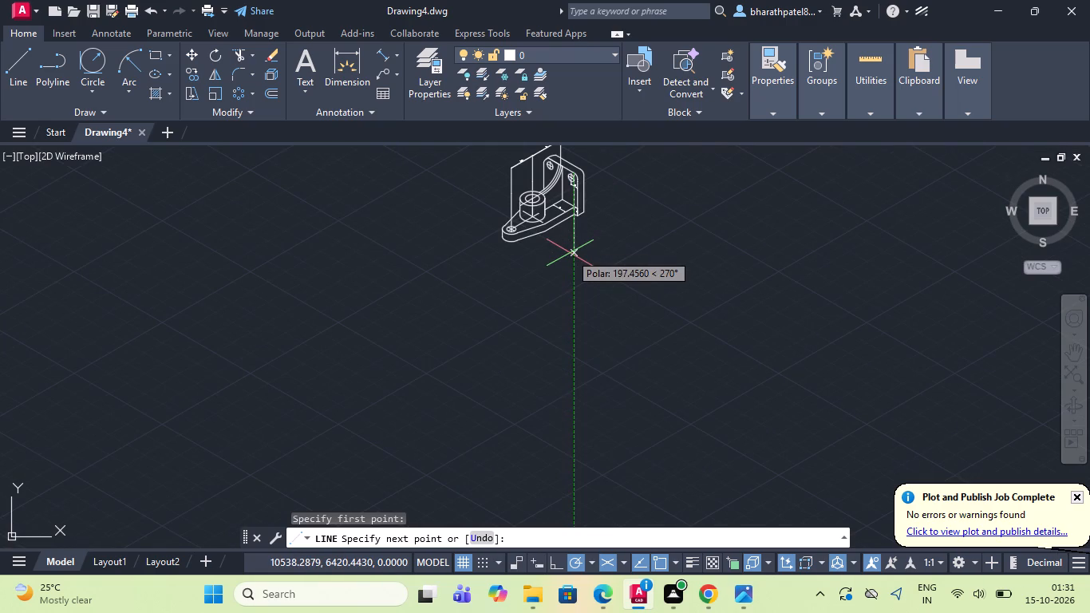
key("1")
type("00")
key("Return")
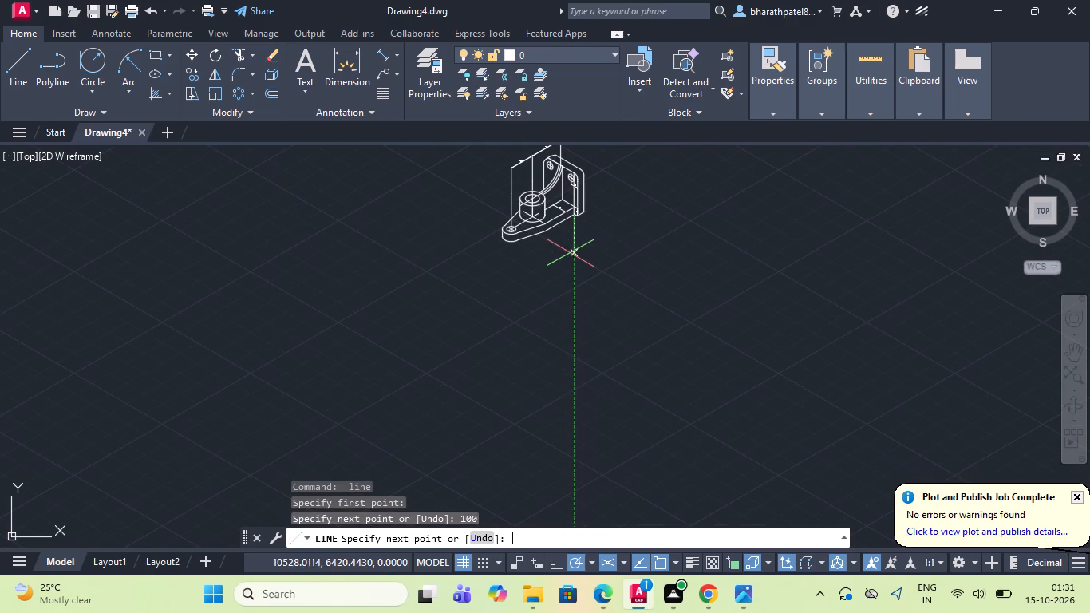
scroll(570, 195, "up", 4)
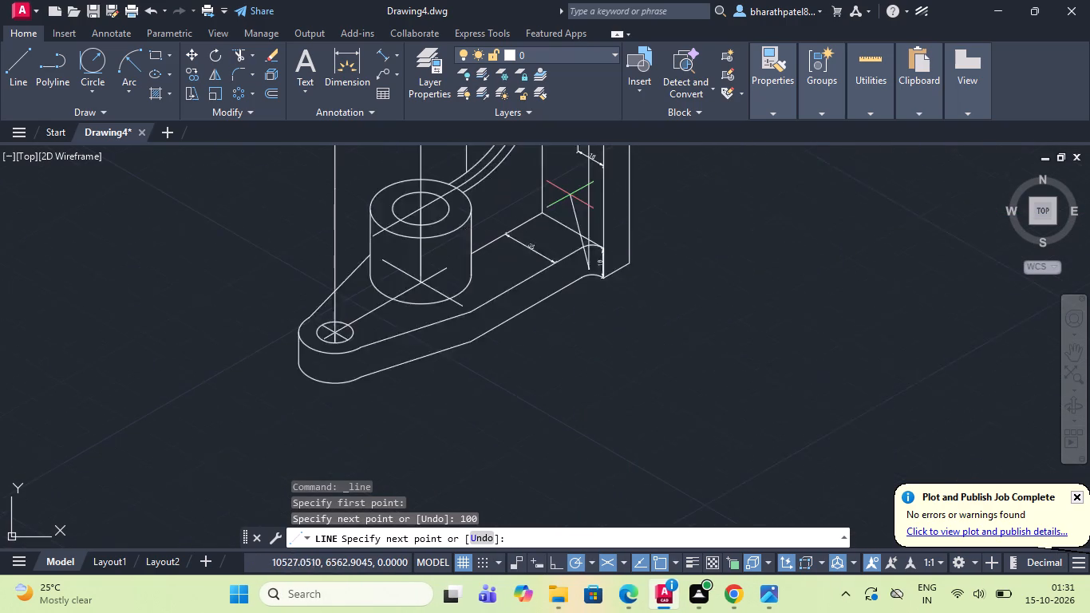
key("Escape")
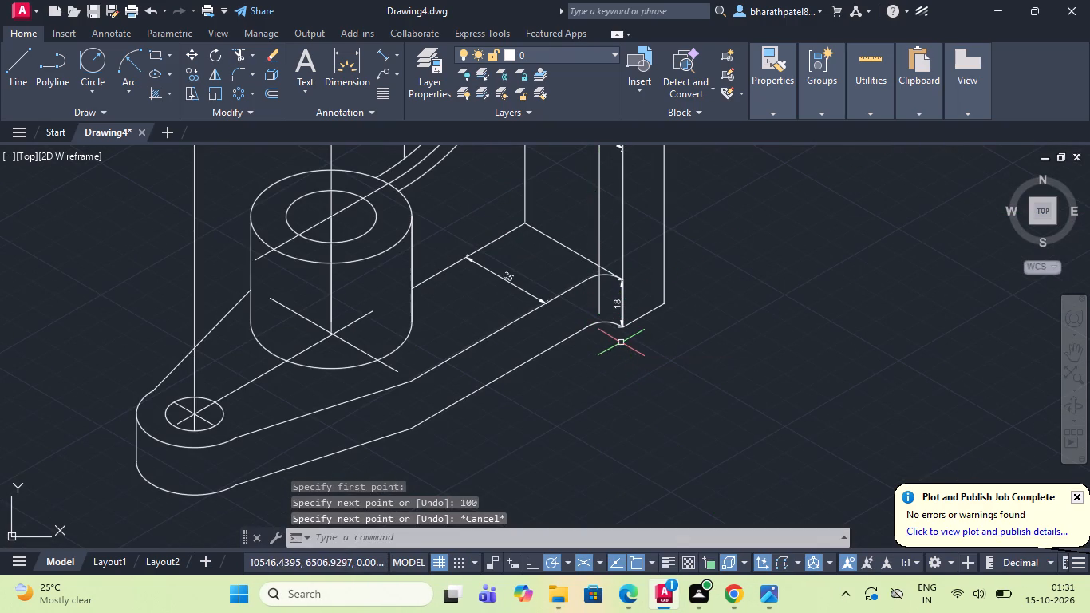
Add an aligned height dimension between the vertical helper line's two ends, placed clear of the upright plate on its right side.
scroll(620, 346, "down", 2)
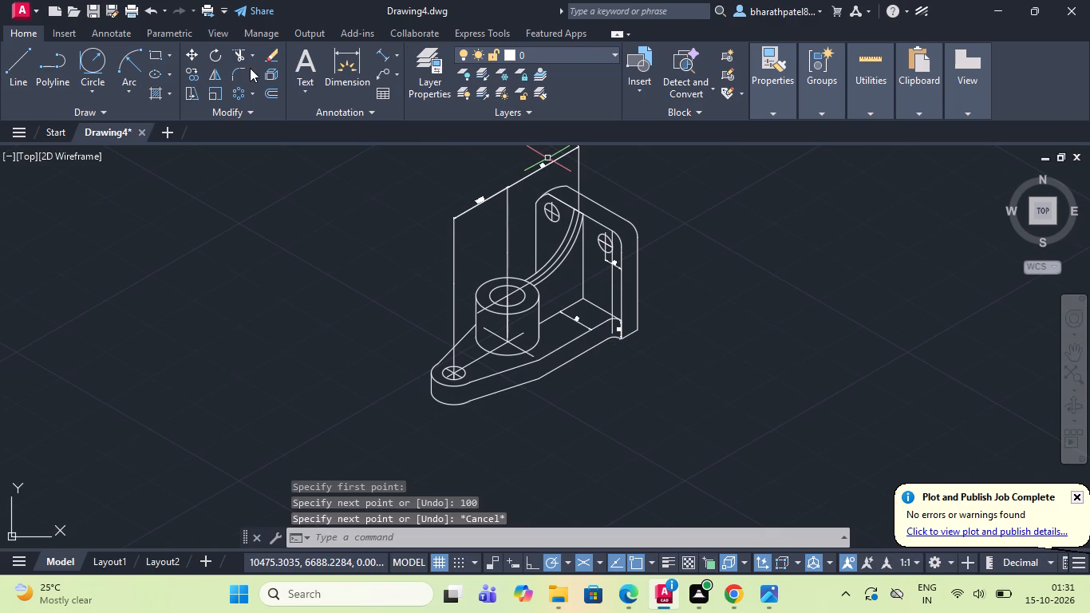
left_click(384, 49)
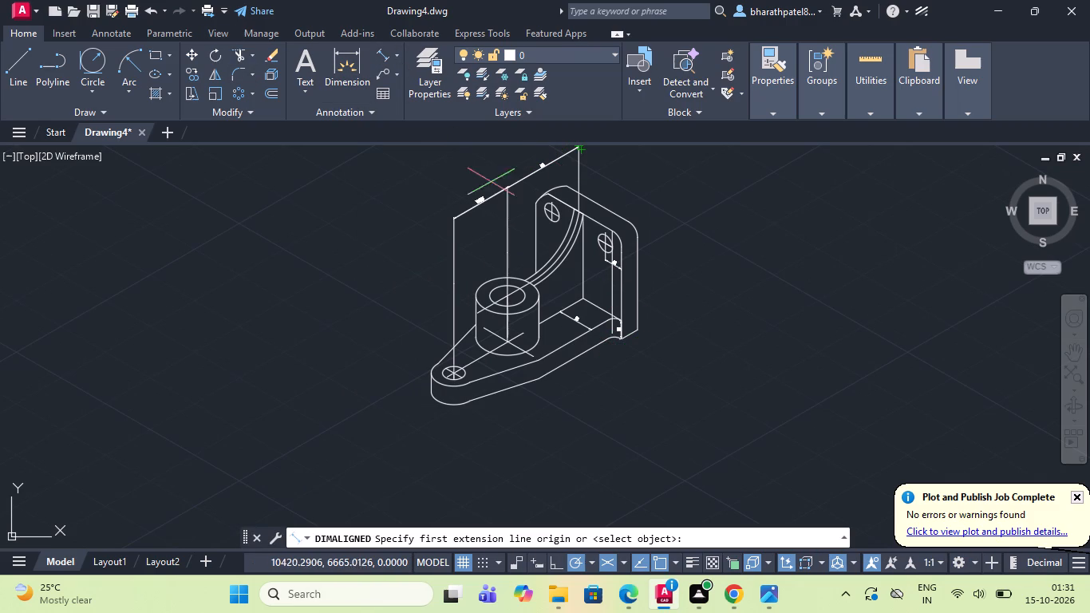
scroll(611, 227, "up", 4)
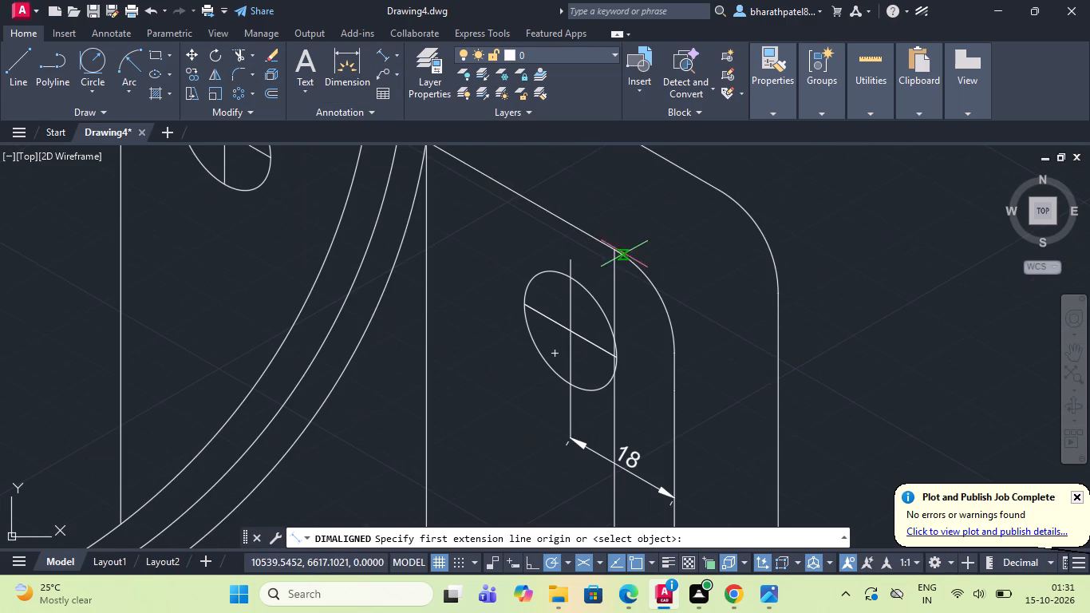
left_click(615, 248)
scroll(615, 245, "down", 6)
scroll(604, 318, "up", 5)
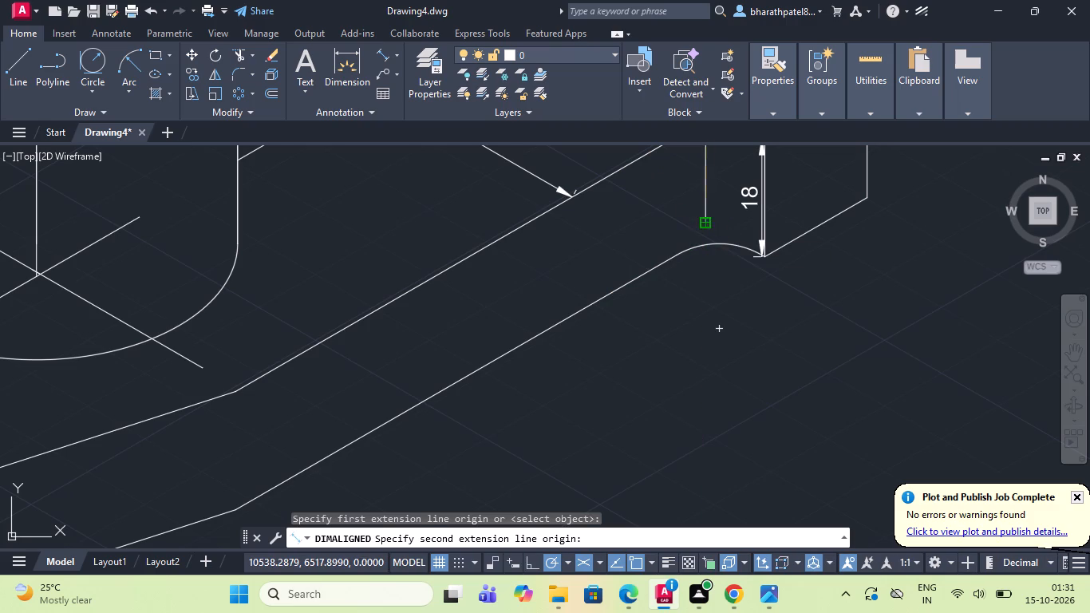
left_click(710, 224)
scroll(709, 224, "down", 5)
left_click(800, 267)
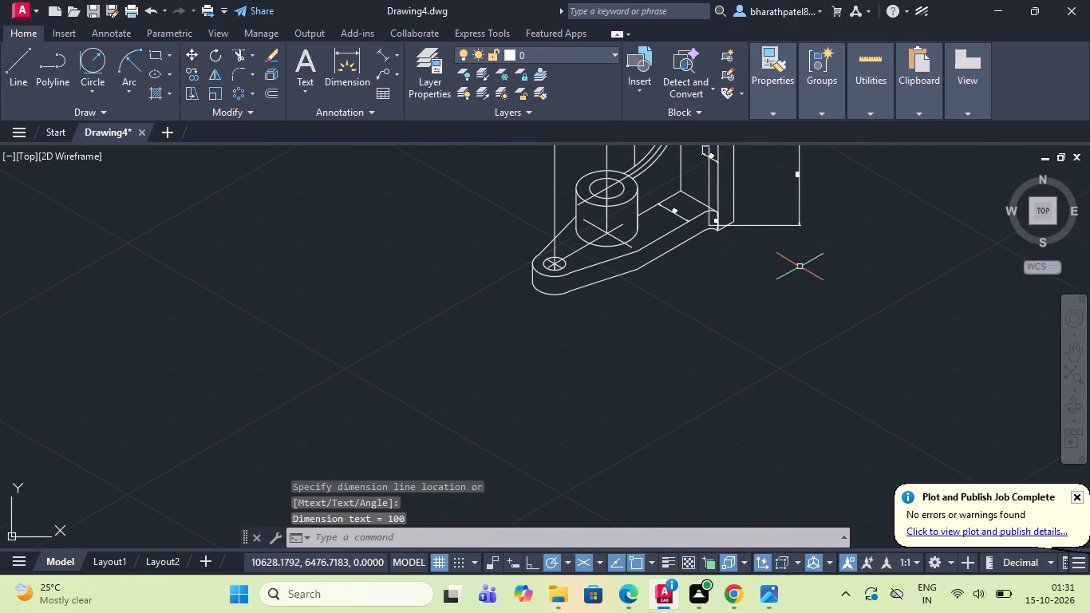
Delete the vertical helper line used for the plate height dimension.
left_click(709, 196)
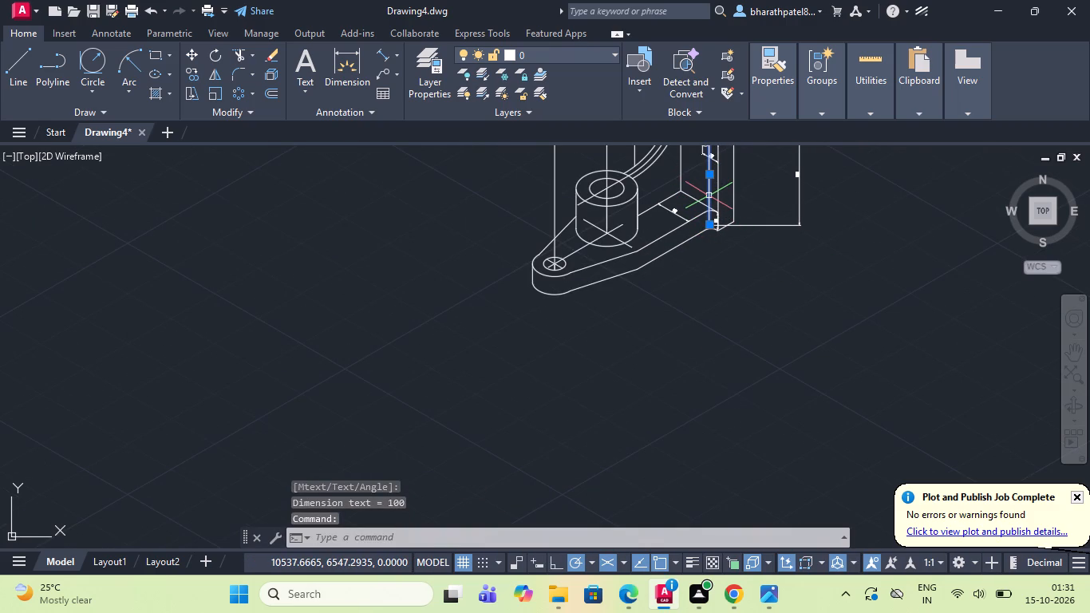
key("Delete")
Add an aligned dimension between the centres of the upright plate's two holes, placed above the plate's sloping top edge.
scroll(531, 231, "down", 2)
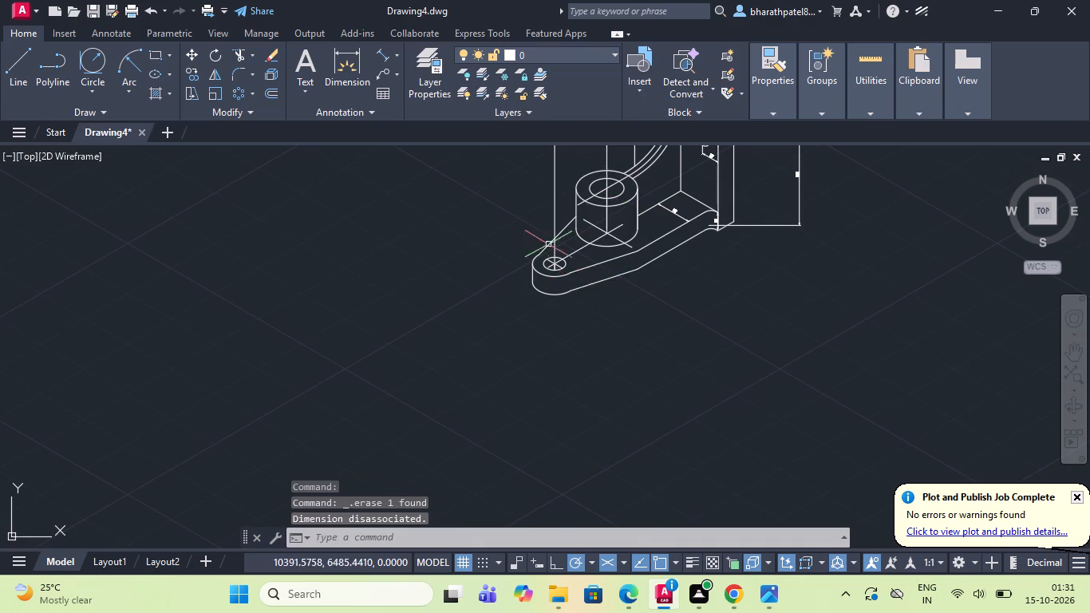
scroll(539, 235, "down", 2)
scroll(548, 221, "up", 4)
scroll(542, 212, "down", 1)
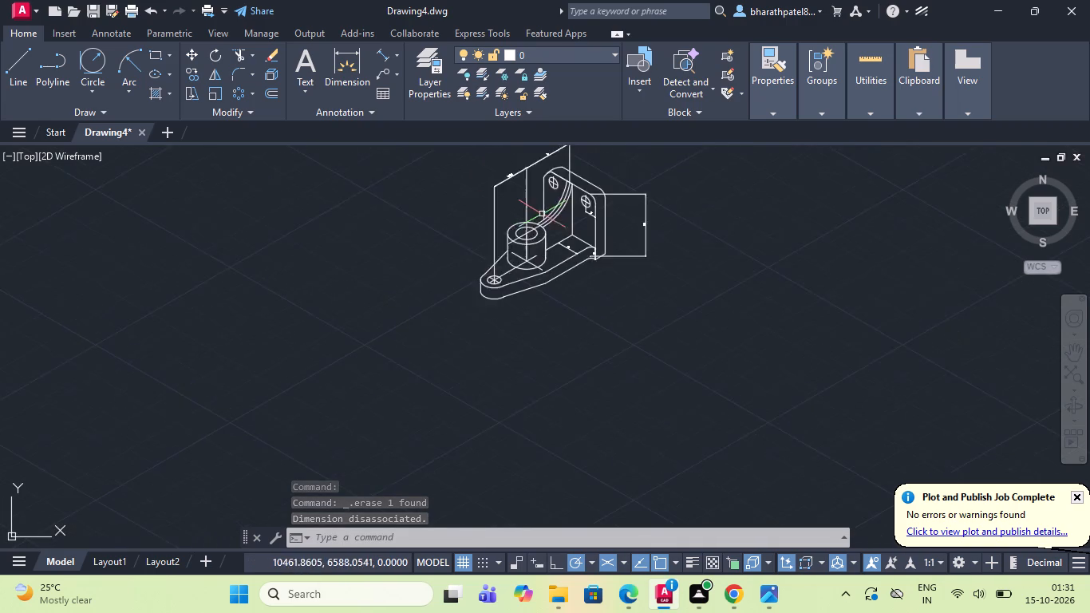
scroll(542, 215, "down", 1)
scroll(546, 184, "up", 4)
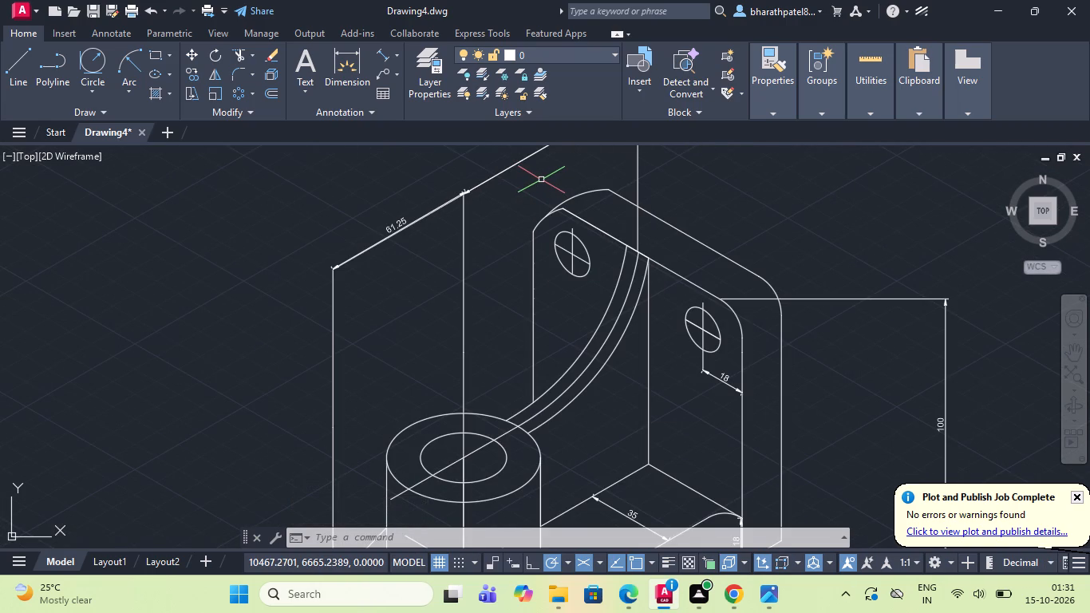
left_click(386, 53)
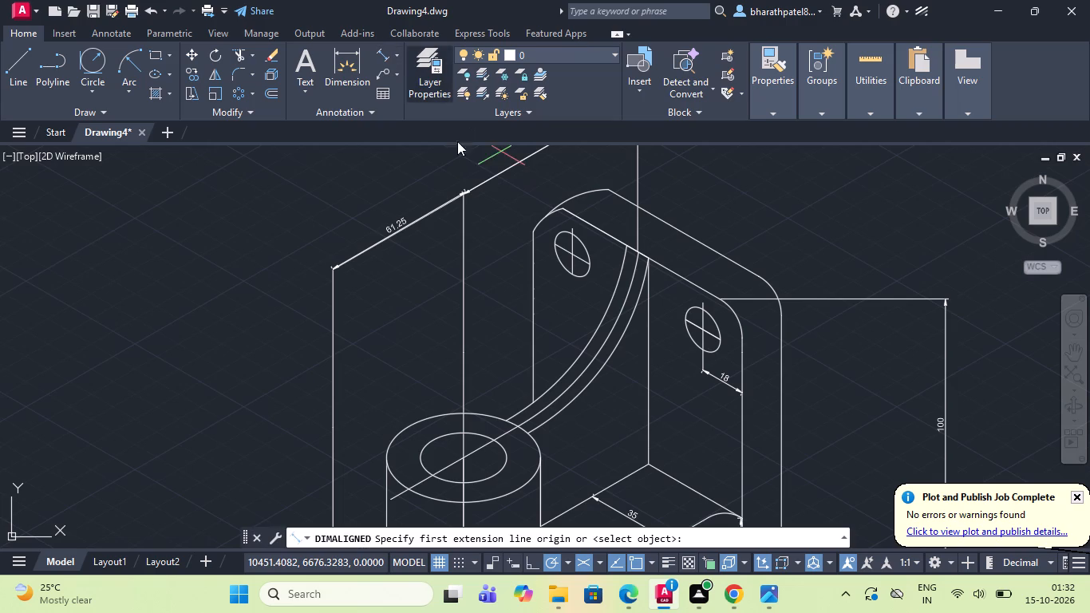
left_click(571, 256)
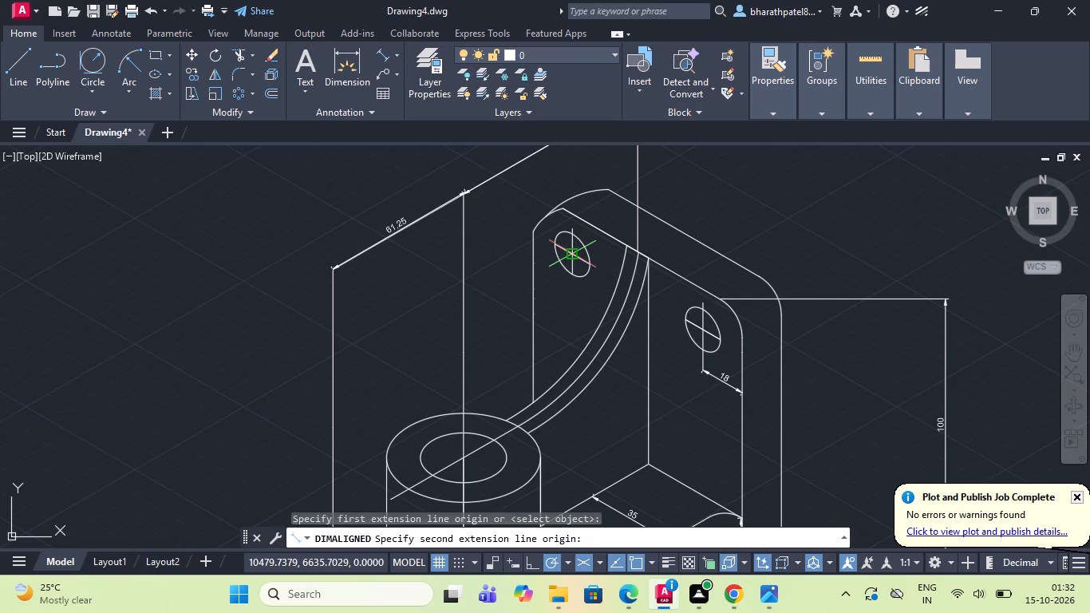
left_click(706, 329)
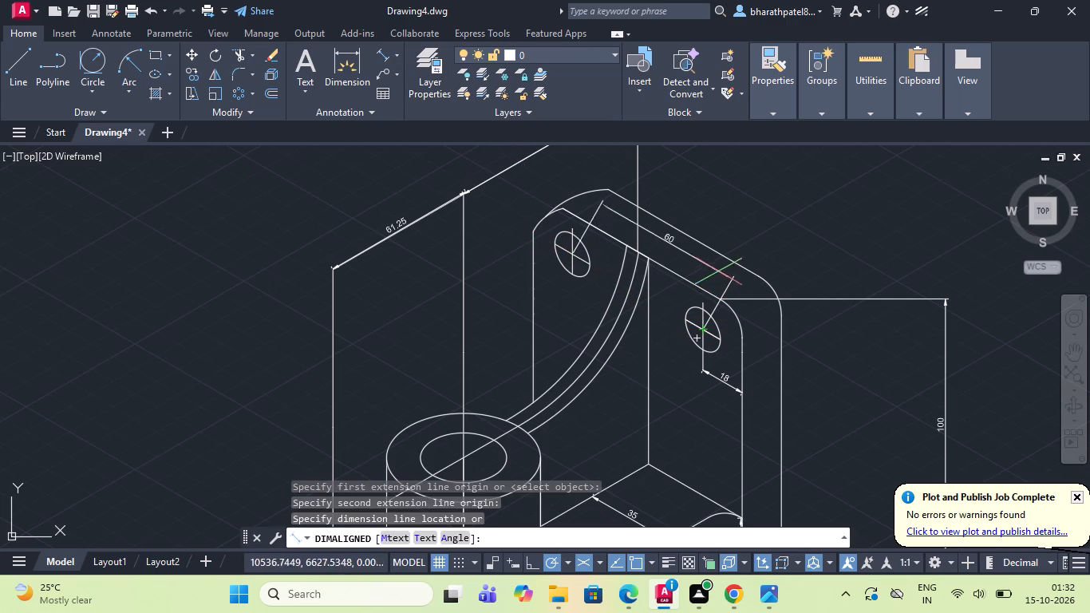
left_click(731, 238)
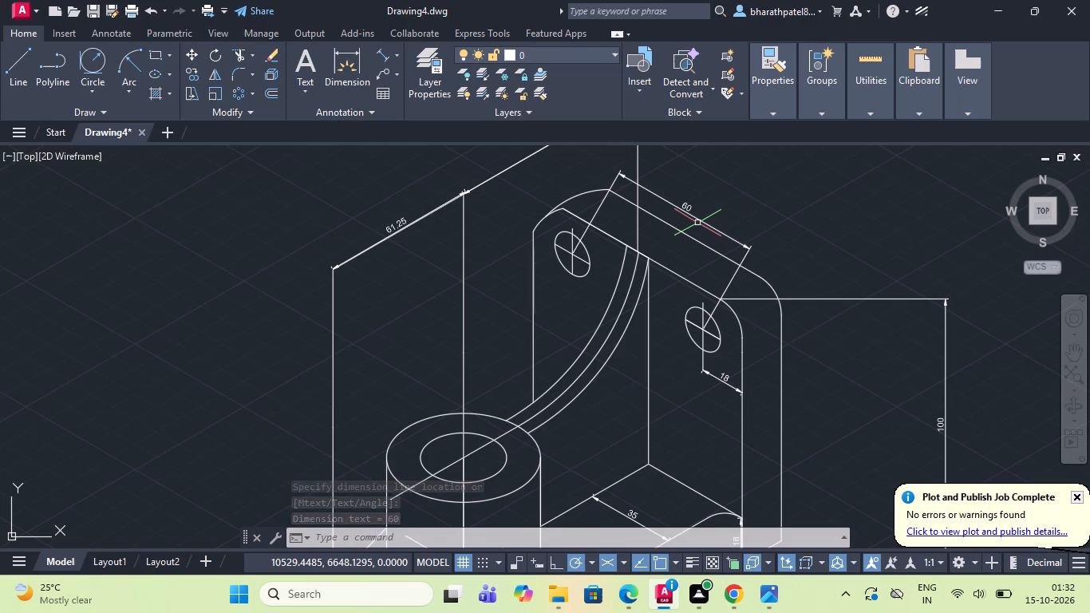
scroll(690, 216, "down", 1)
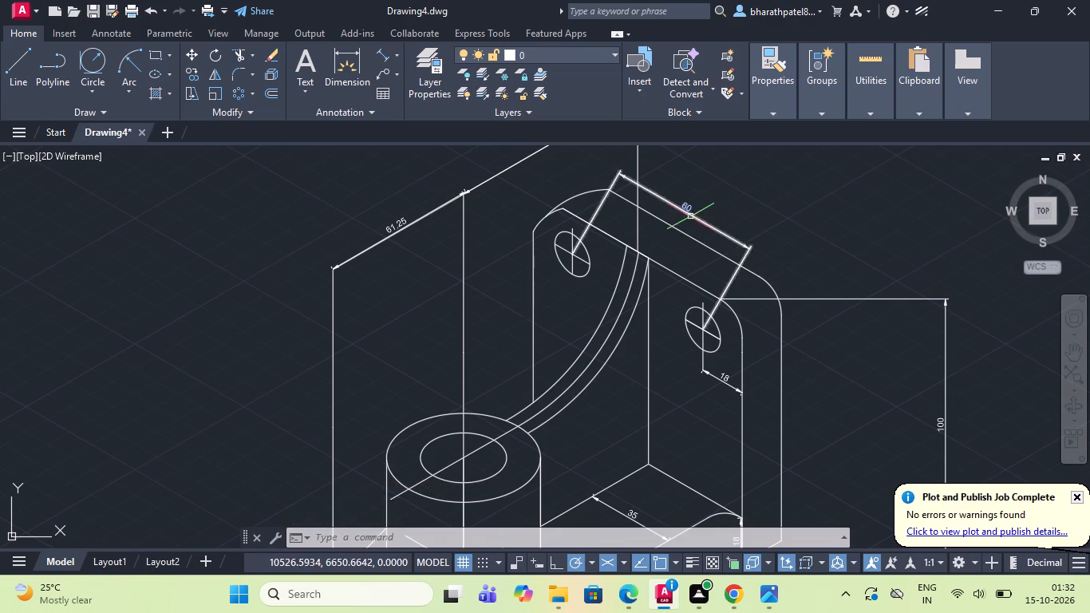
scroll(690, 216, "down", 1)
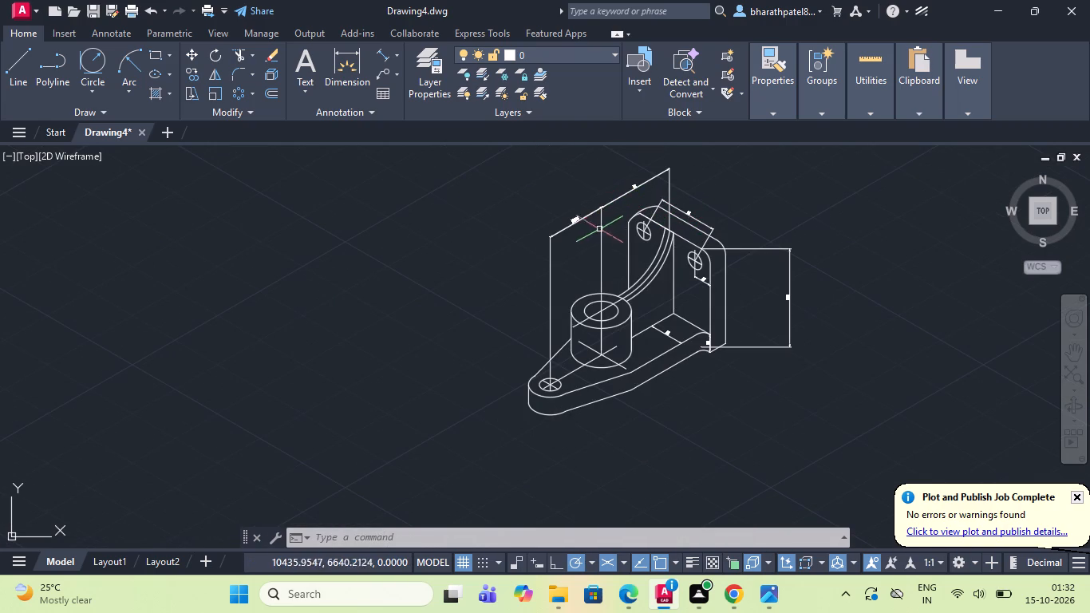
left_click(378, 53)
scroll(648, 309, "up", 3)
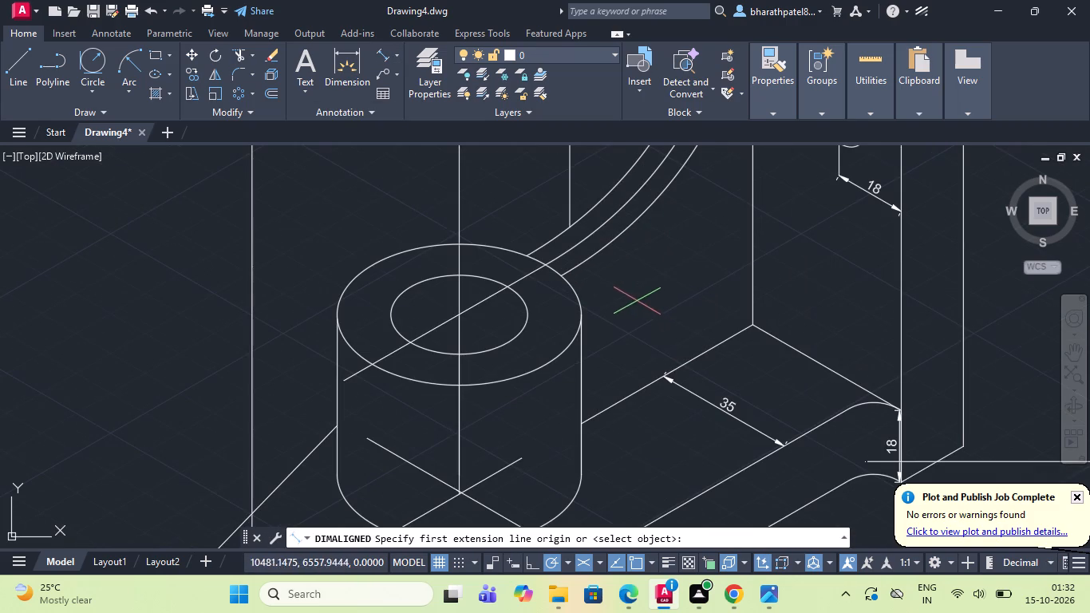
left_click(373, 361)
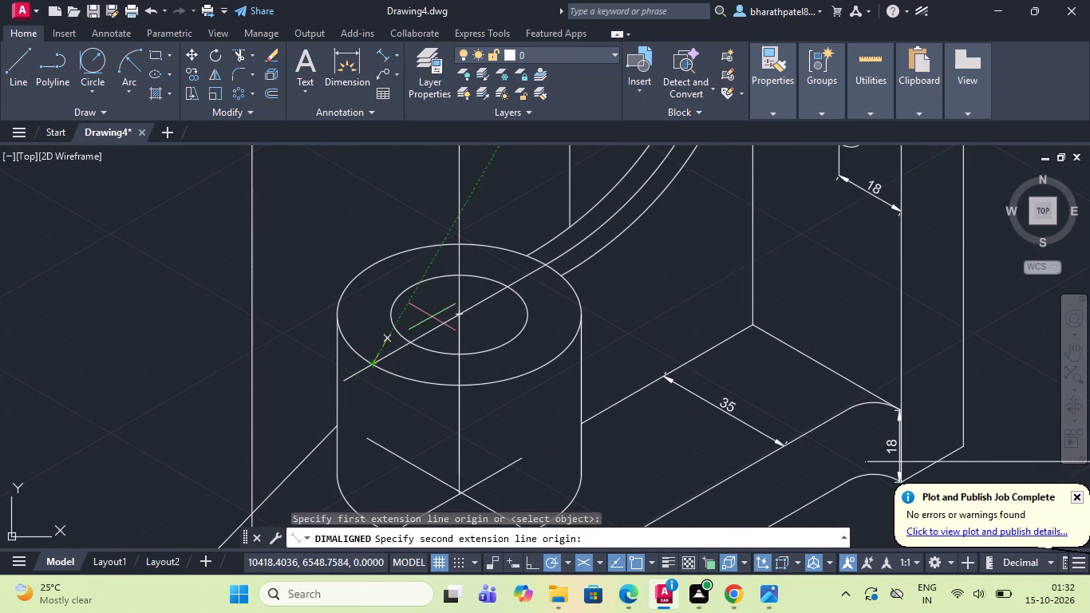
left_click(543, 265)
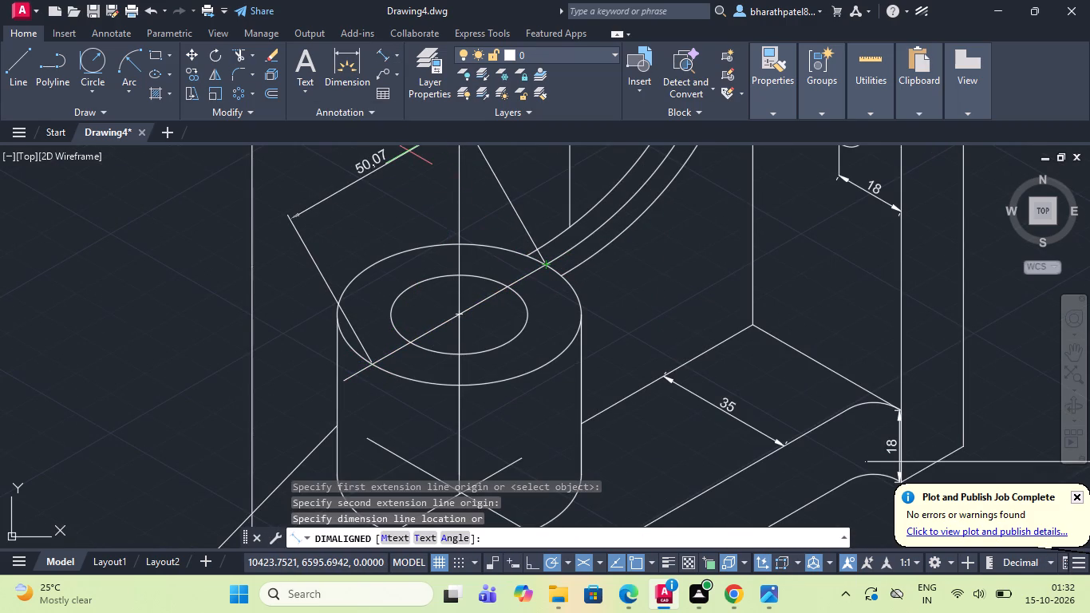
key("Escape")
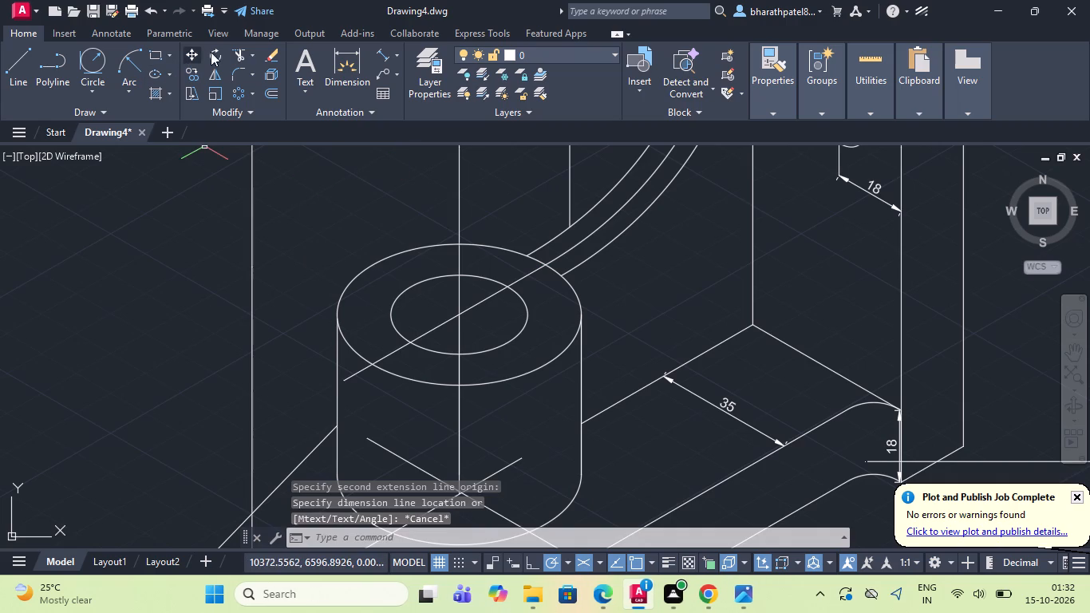
Add an aligned dimension across the cylinder's outer top ellipse along its sloping centre line, placed clear above the cylinder.
left_click(381, 53)
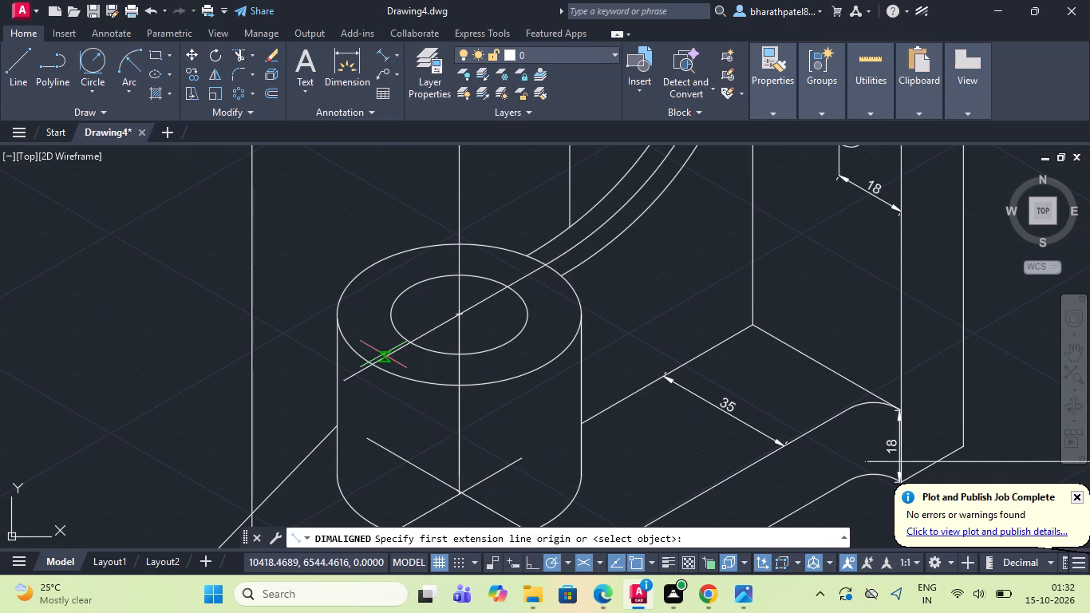
left_click(373, 360)
scroll(525, 251, "up", 4)
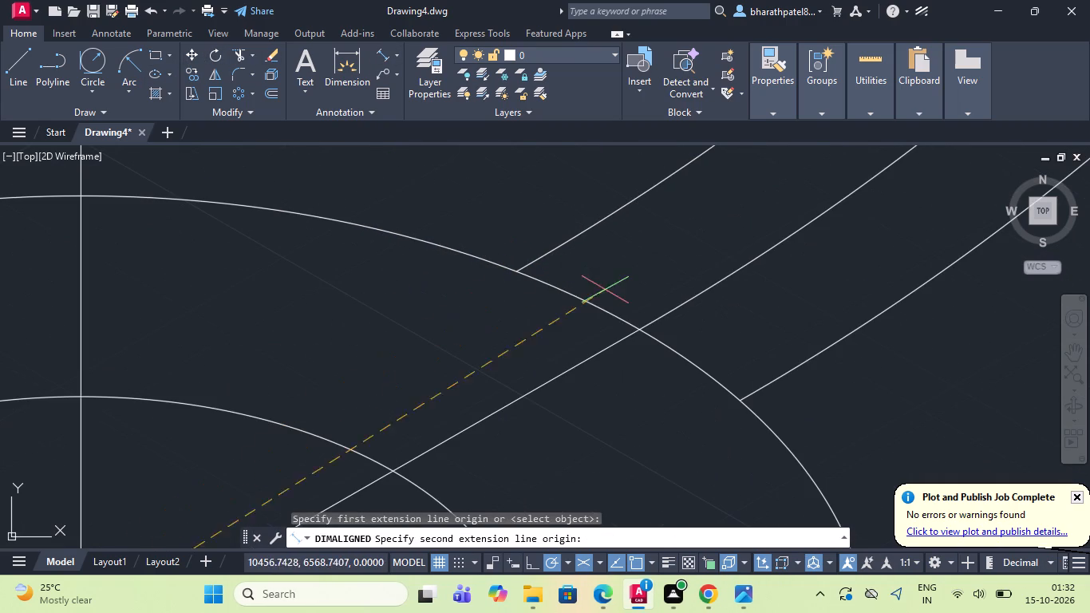
left_click(639, 330)
scroll(639, 328, "down", 2)
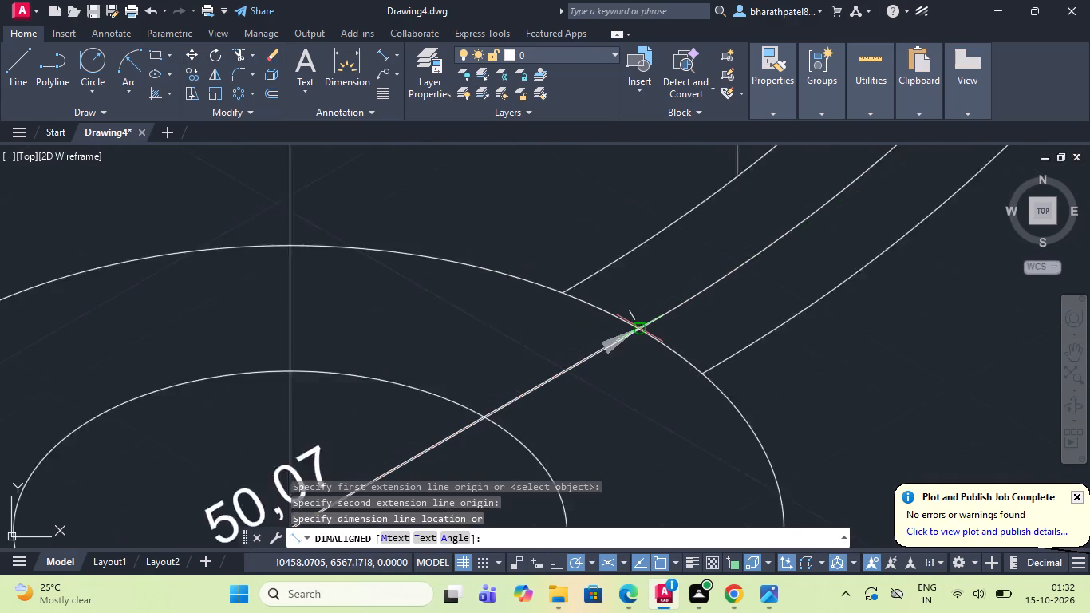
scroll(639, 328, "down", 1)
left_click(487, 138)
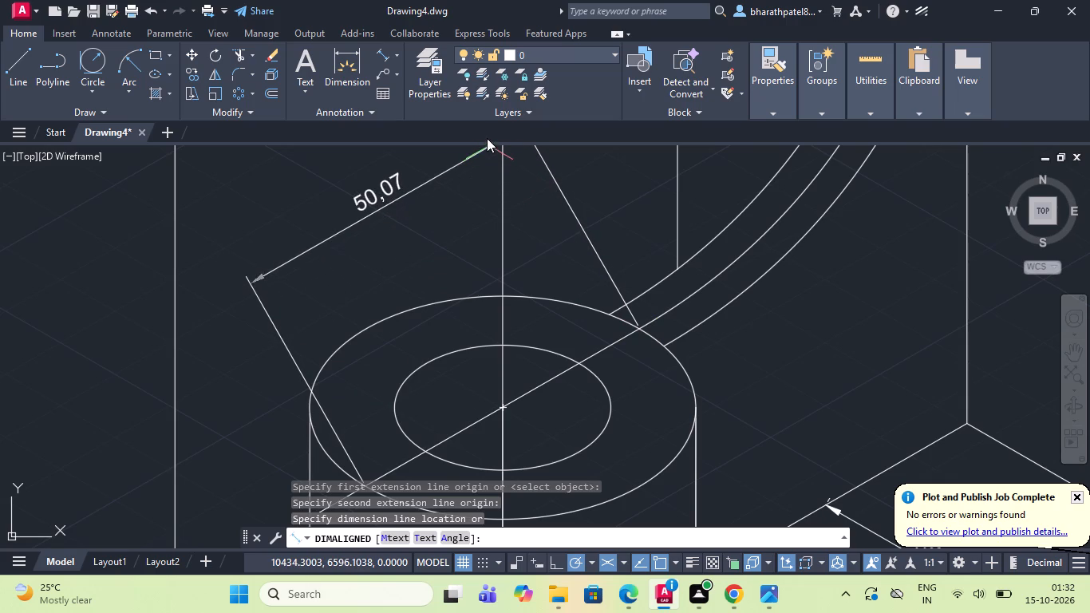
left_click(350, 202)
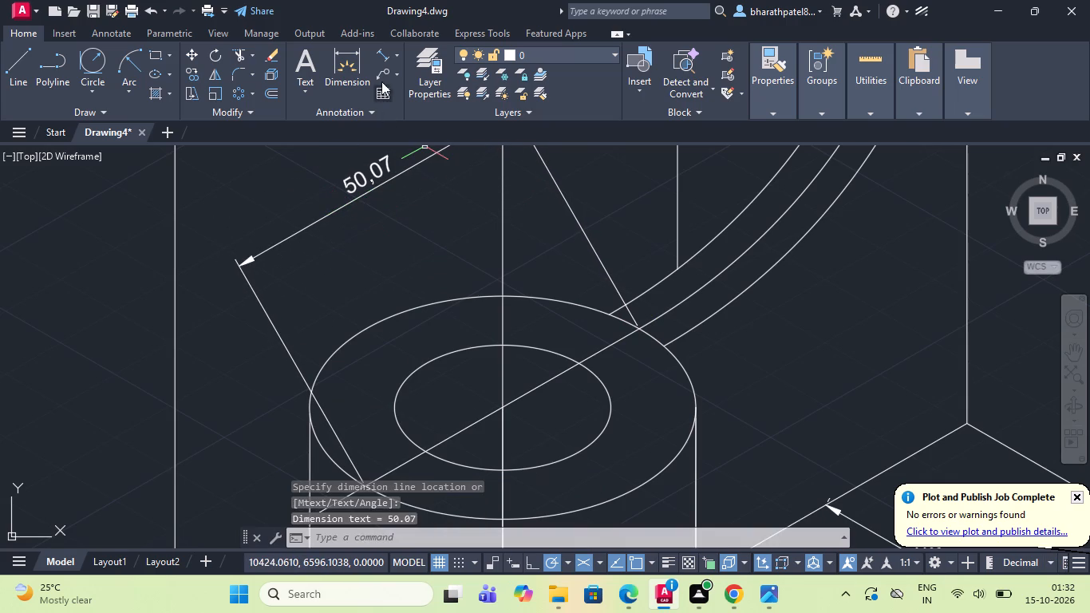
Add an aligned dimension across the cylinder's bore along the same centre line, placed between the cylinder and its outer diameter dimension.
left_click(382, 49)
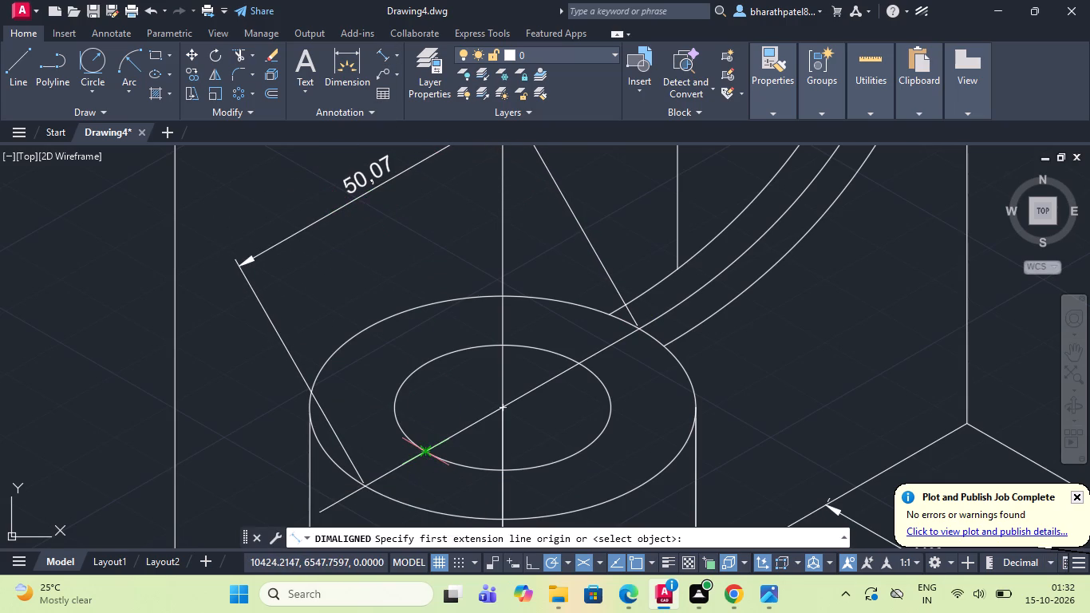
left_click(430, 456)
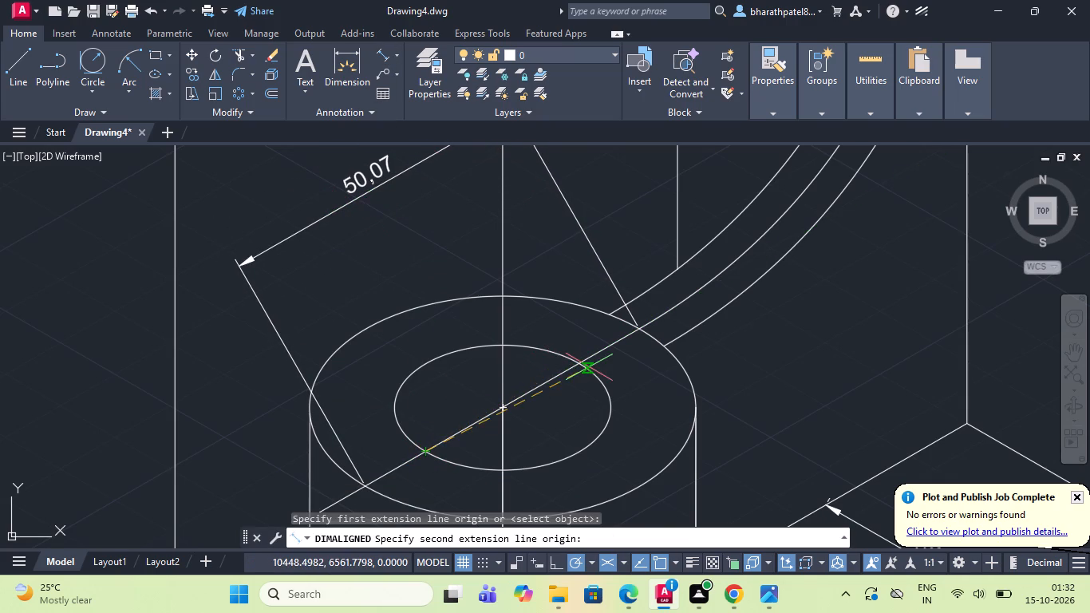
left_click(580, 365)
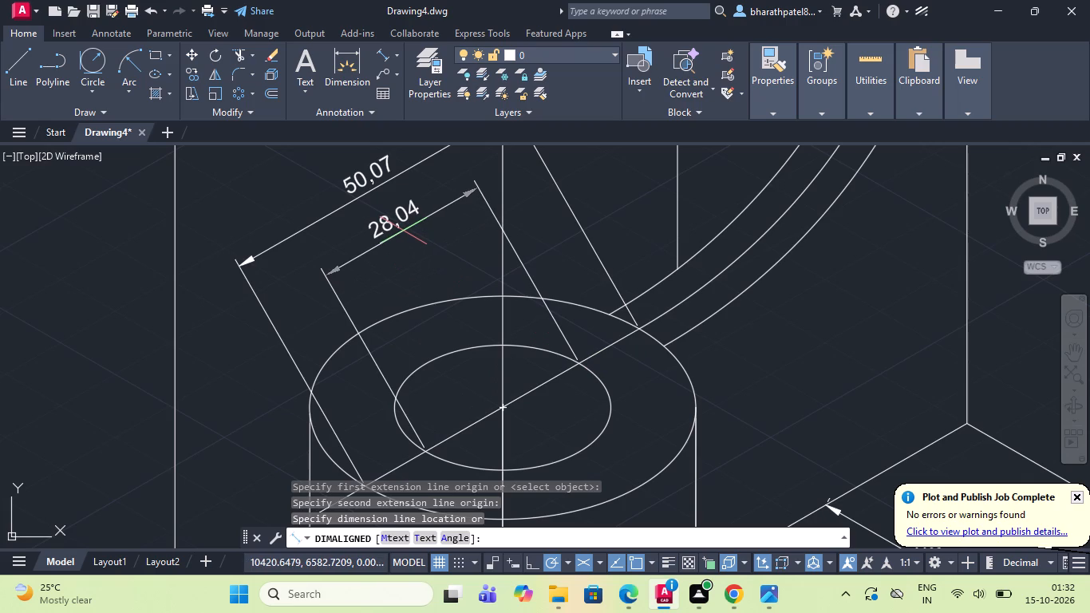
left_click(403, 231)
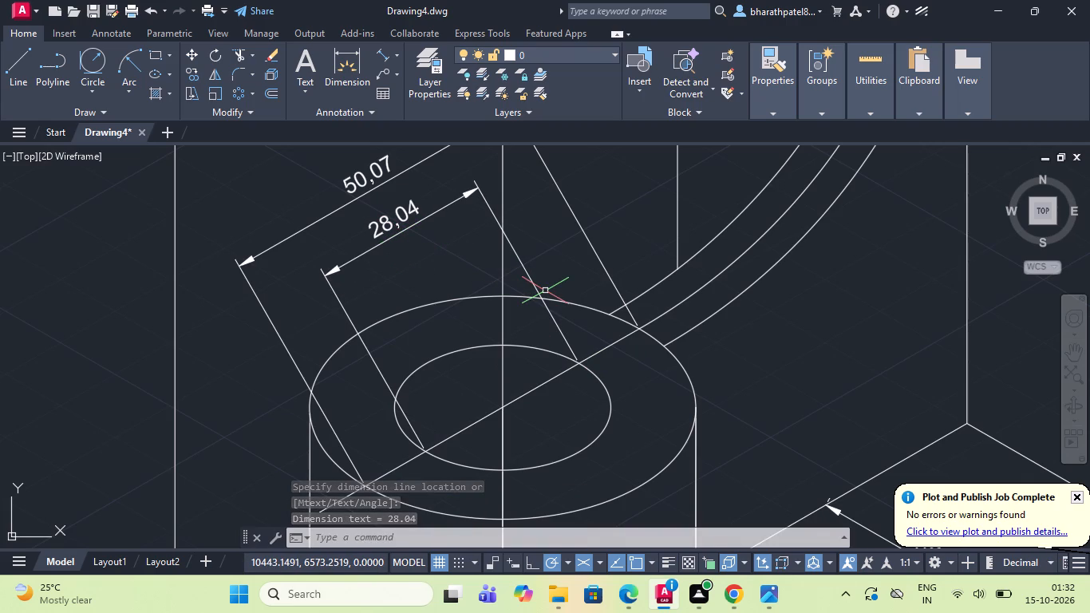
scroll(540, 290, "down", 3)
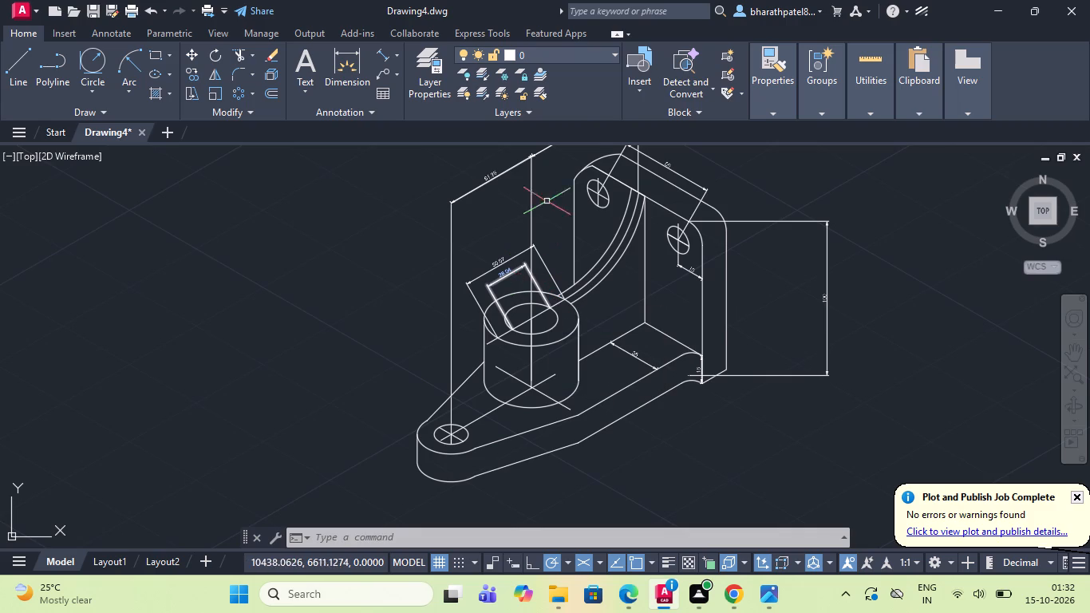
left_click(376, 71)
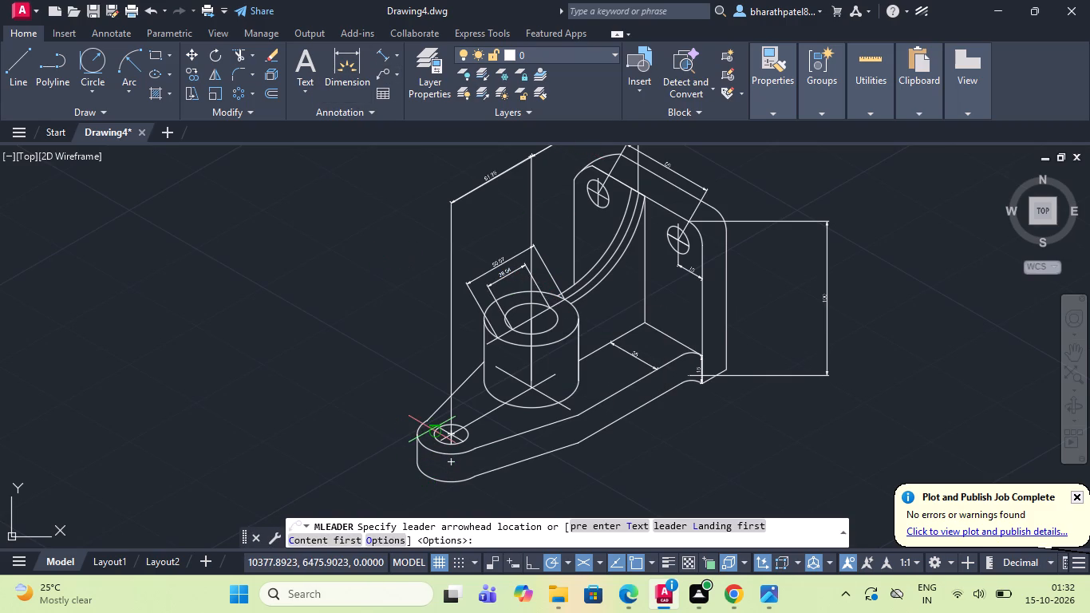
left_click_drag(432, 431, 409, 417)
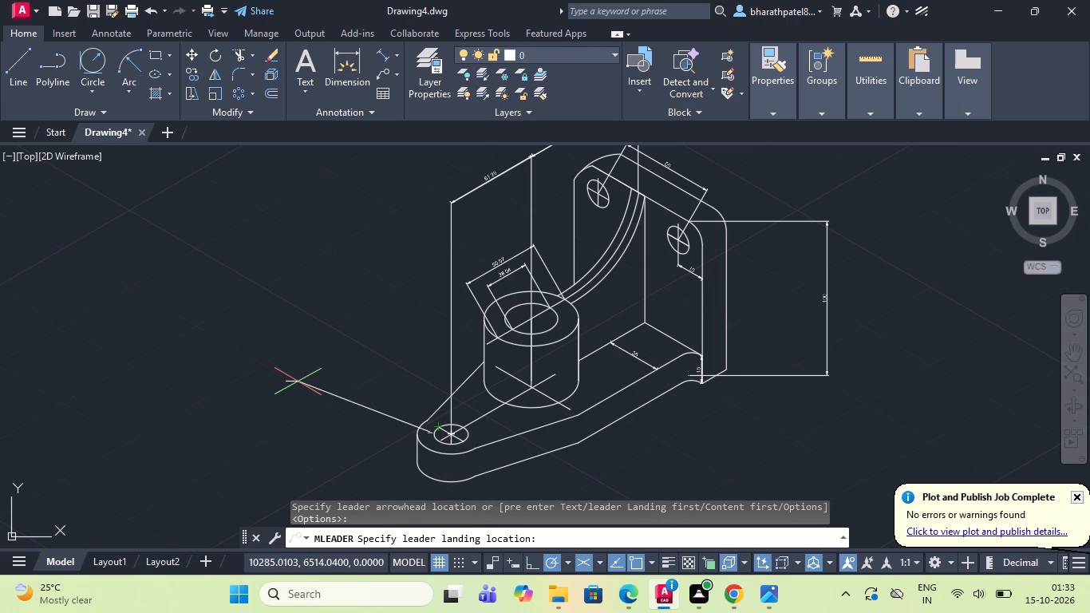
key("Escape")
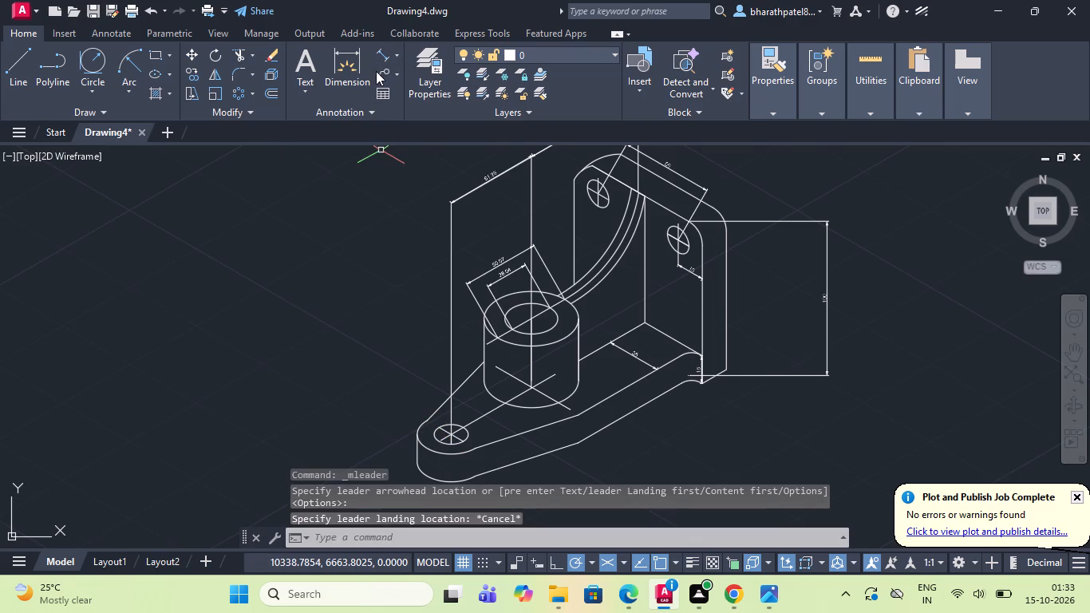
Add a multileader reading R18 that points to the base's rounded end, with its text up and to the left of it.
left_click(376, 72)
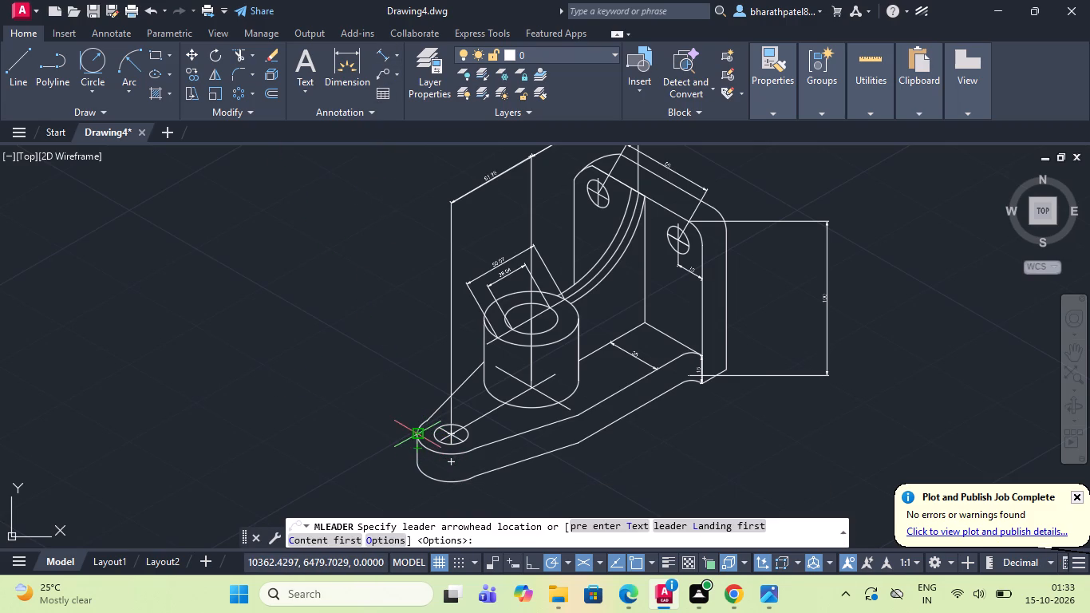
left_click_drag(422, 439, 394, 425)
left_click(330, 375)
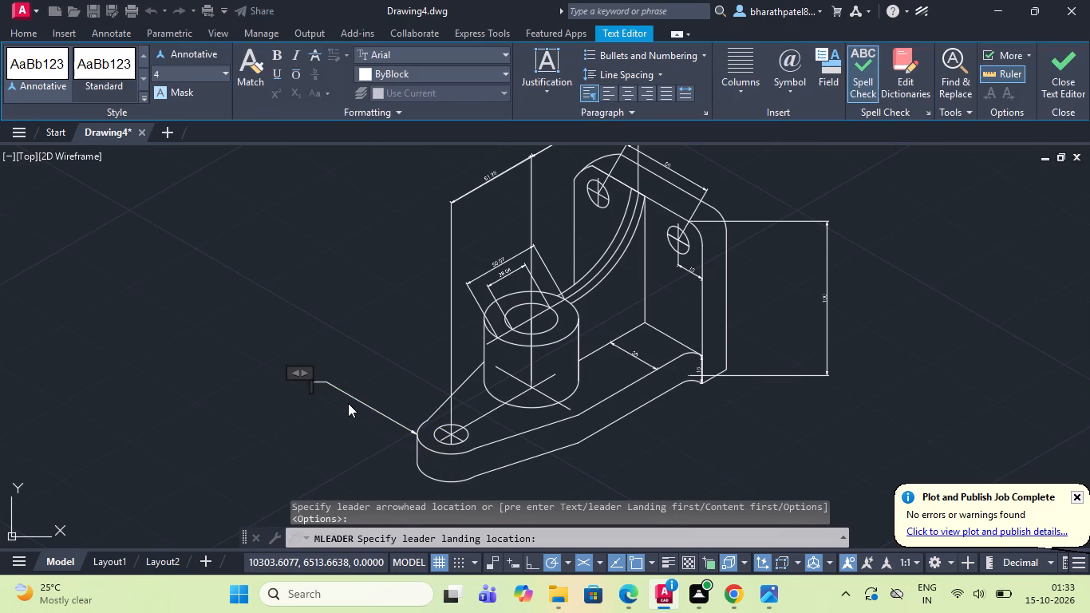
key("1")
key("BackSpace")
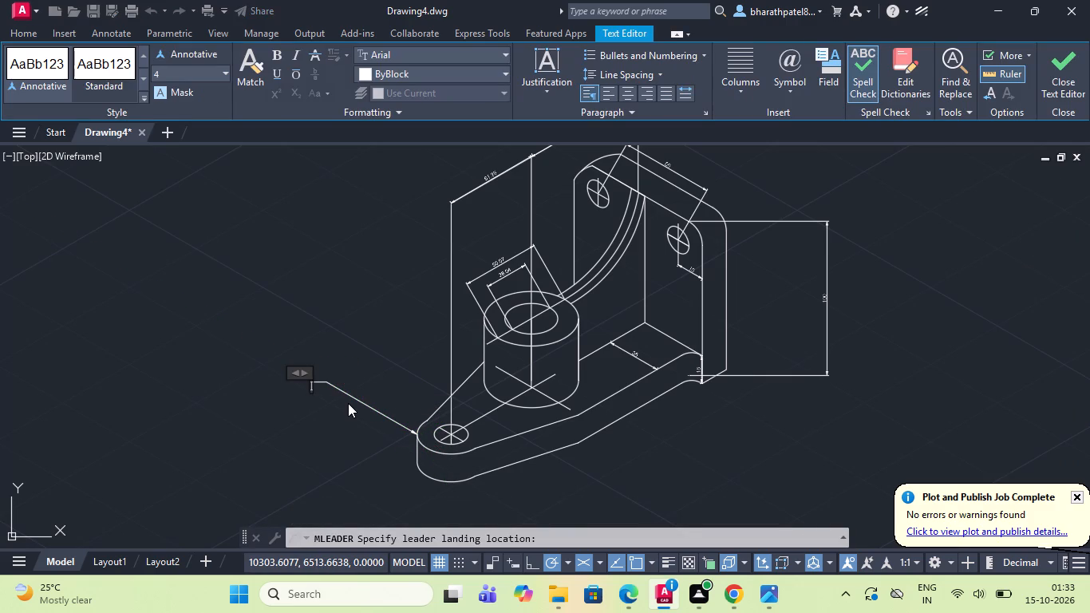
type("R1")
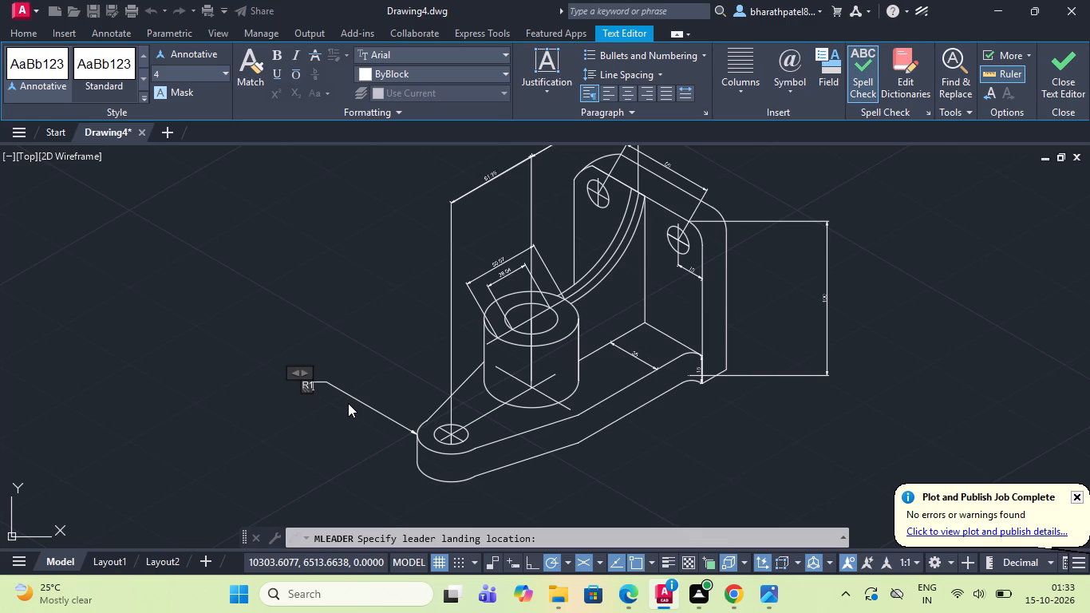
key("8")
left_click(347, 405)
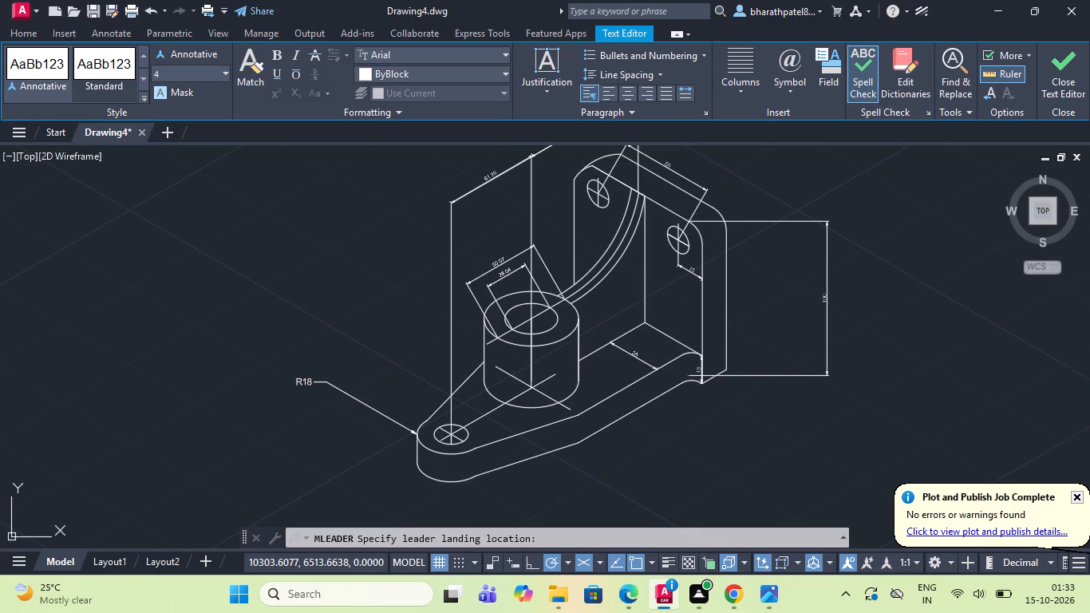
Draw a sloping helper line across the curved rib, parallel to the upright plate's sloping top edge.
scroll(440, 334, "down", 1)
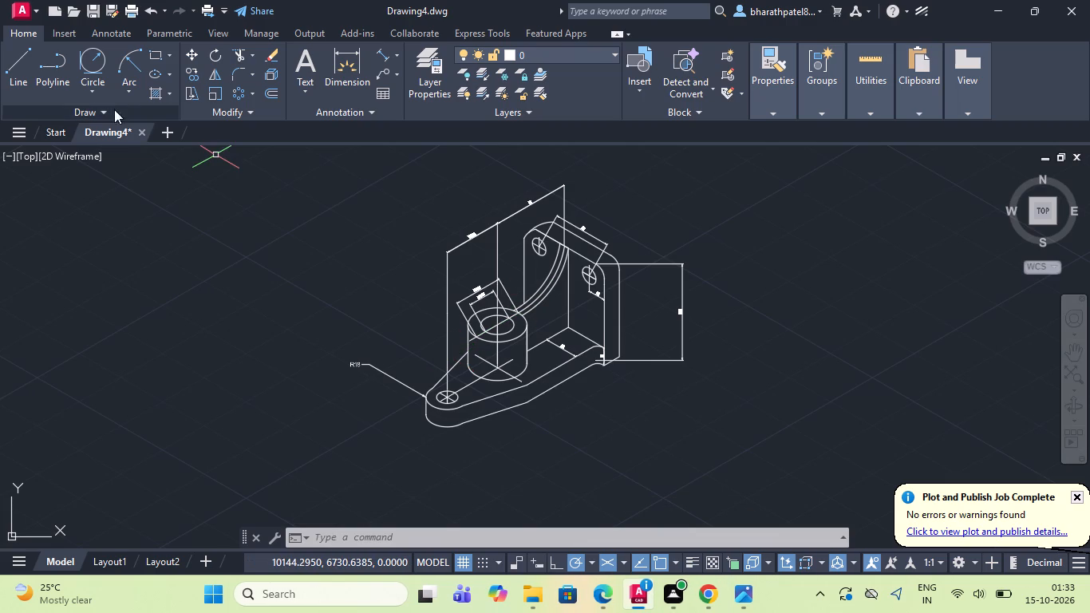
left_click(26, 65)
scroll(553, 305, "up", 1)
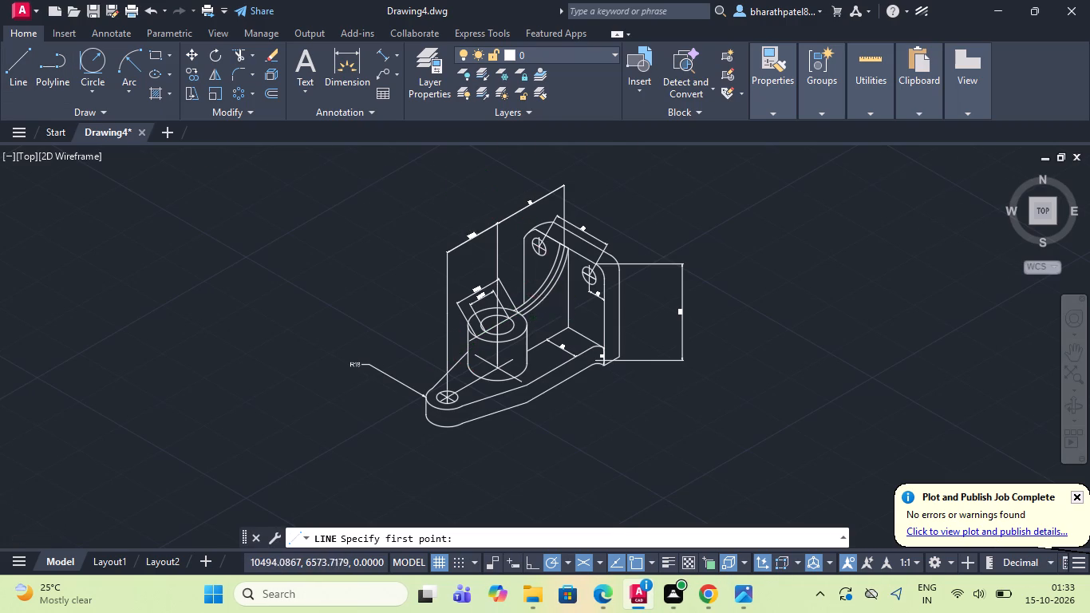
scroll(553, 304, "up", 2)
left_click_drag(488, 193, 515, 206)
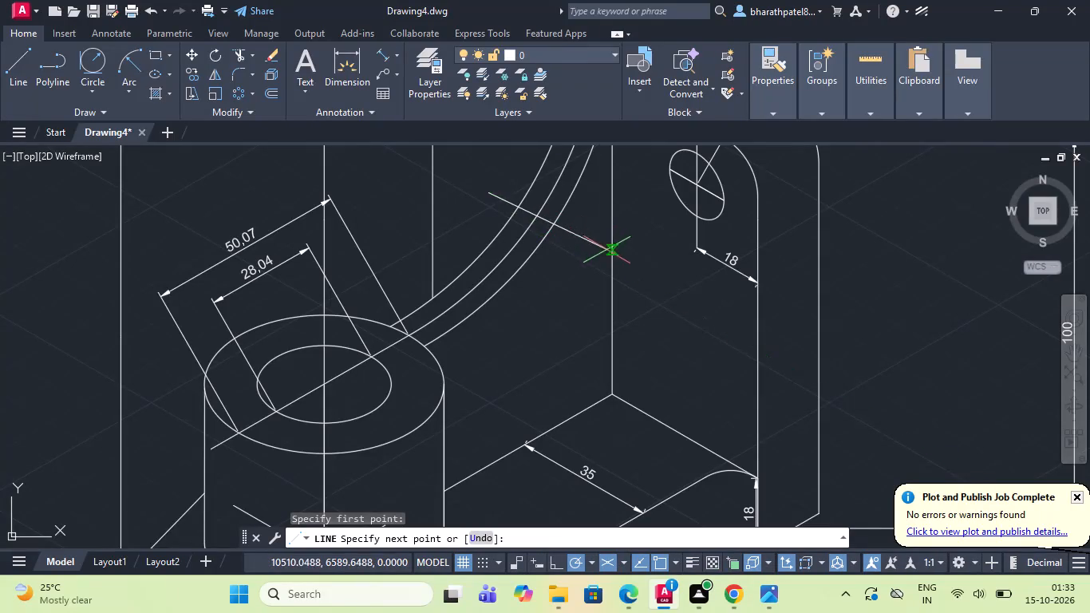
left_click(601, 257)
key("Escape")
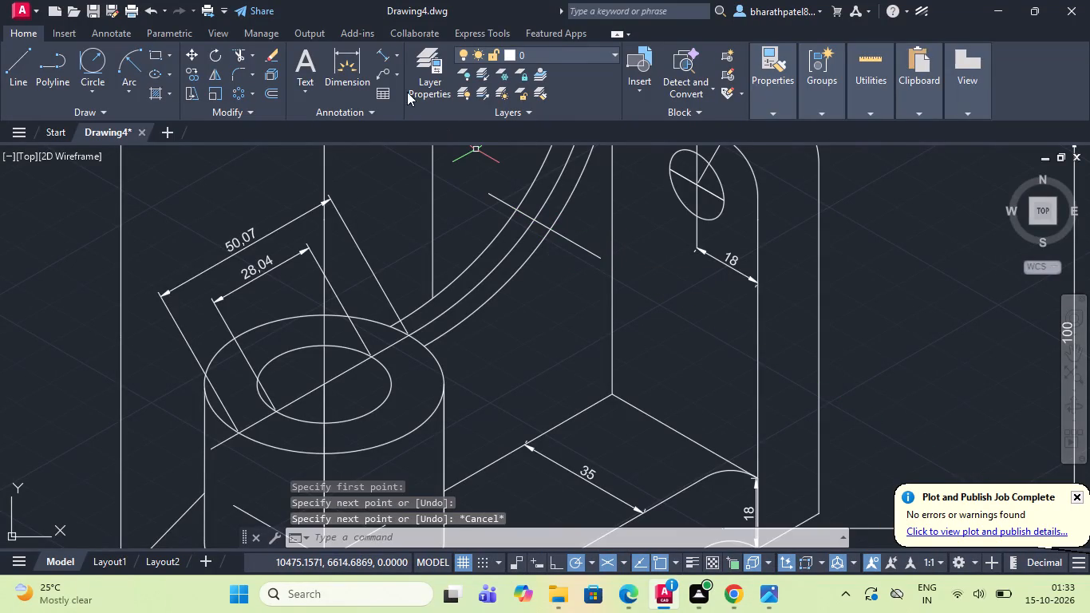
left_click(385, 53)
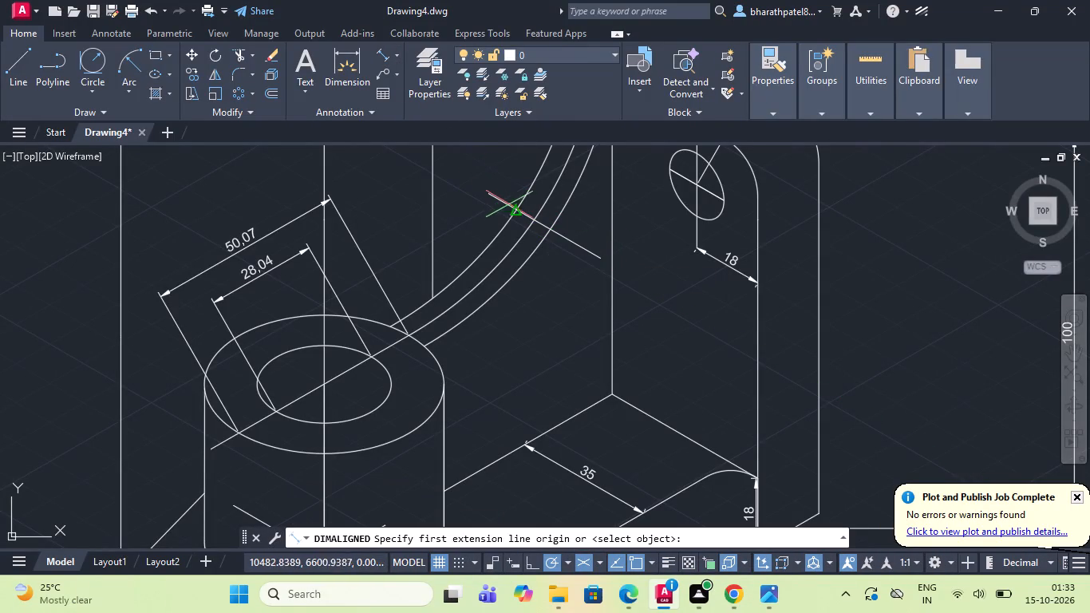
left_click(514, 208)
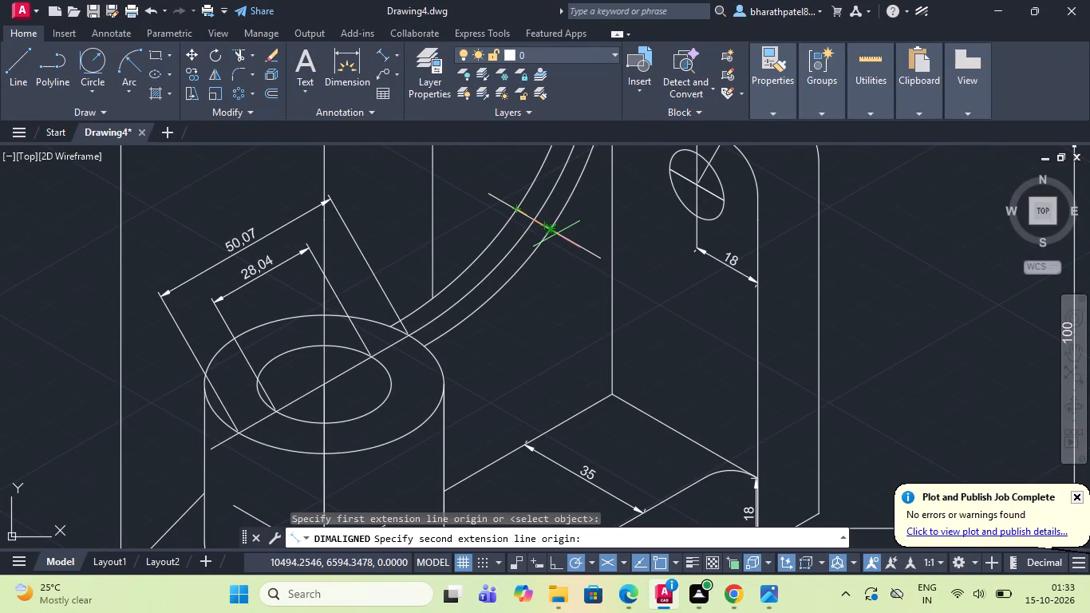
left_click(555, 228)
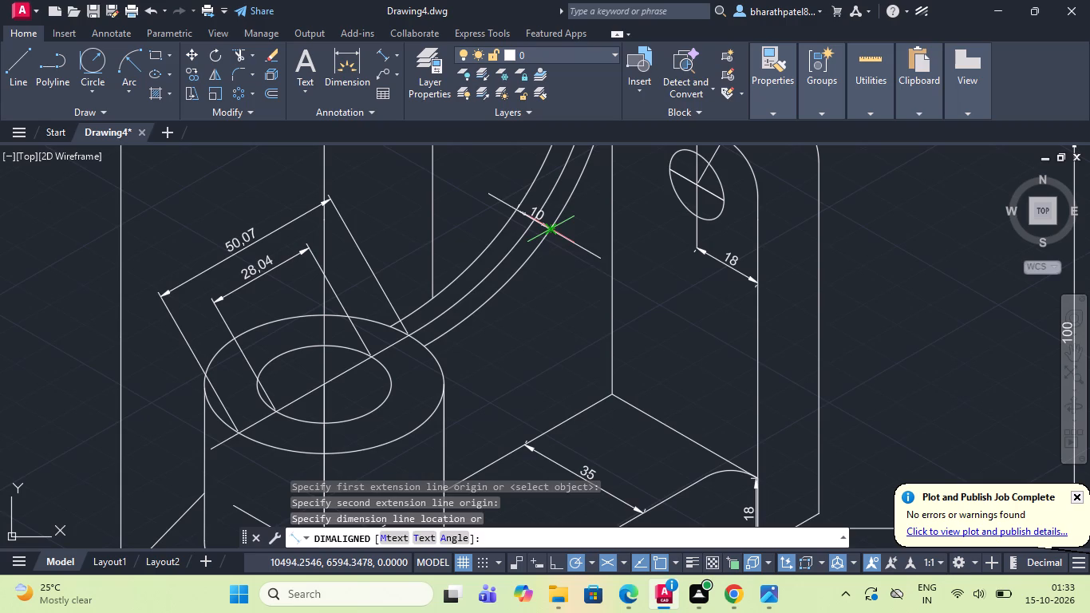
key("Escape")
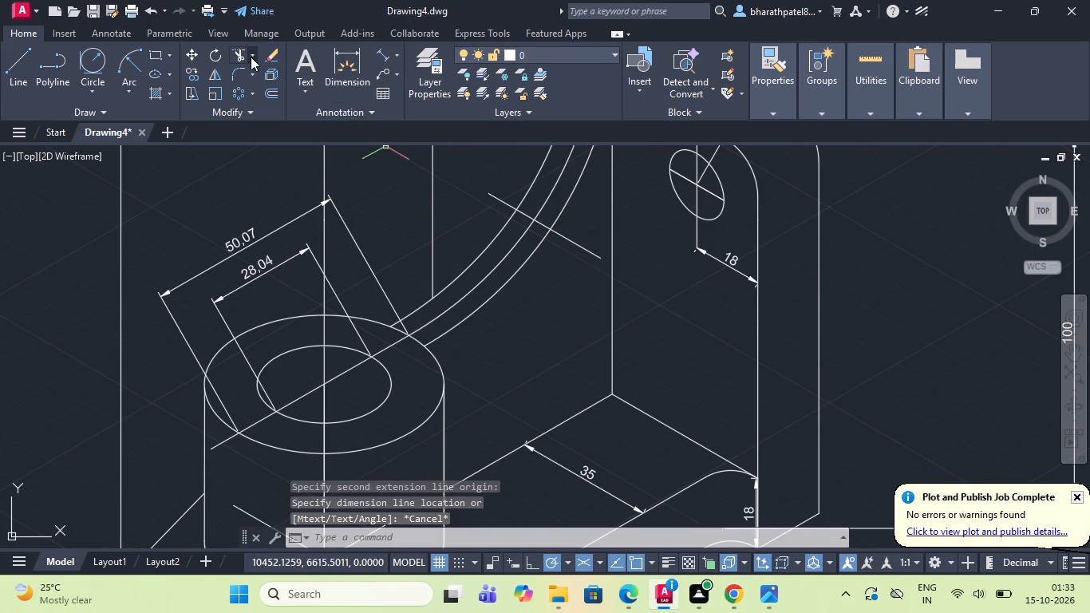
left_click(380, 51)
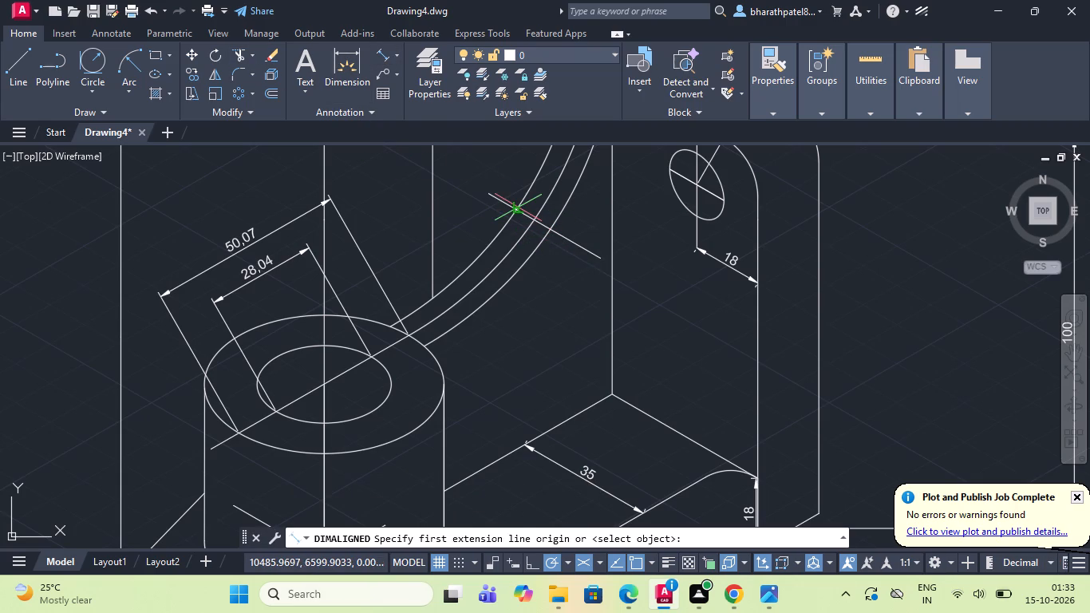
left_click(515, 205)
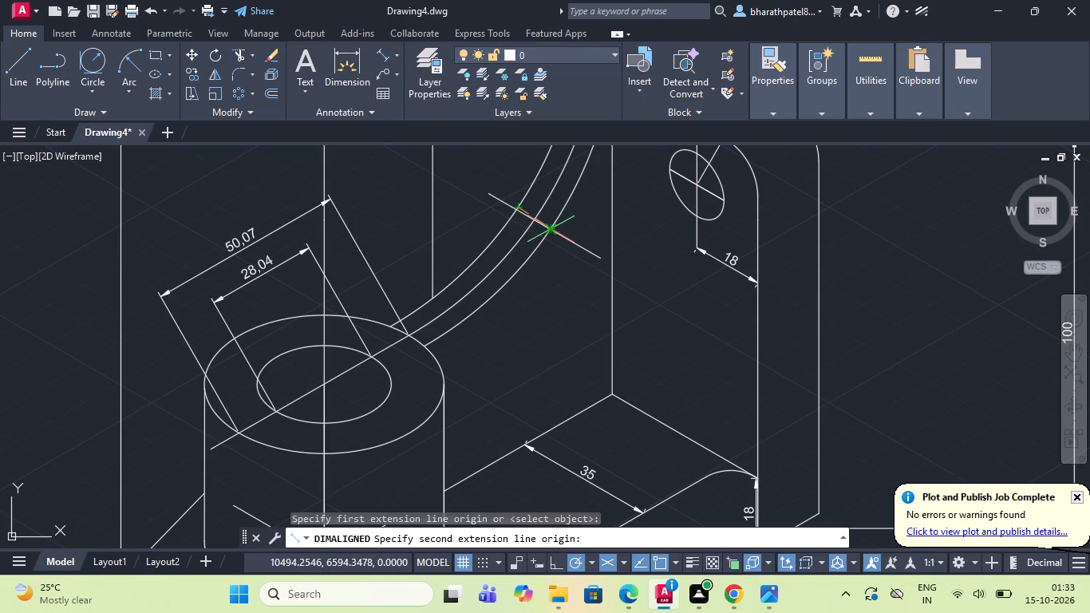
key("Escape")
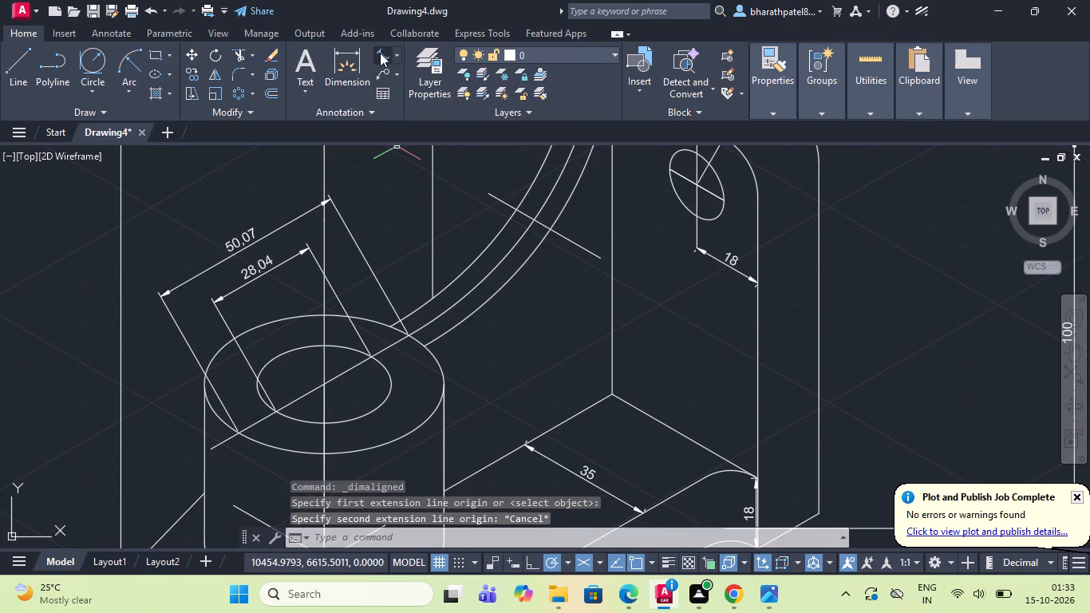
Add an aligned thickness dimension between the helper line's crossings with the curved rib's two outer edges, placed on the rib.
left_click(380, 51)
scroll(511, 200, "up", 3)
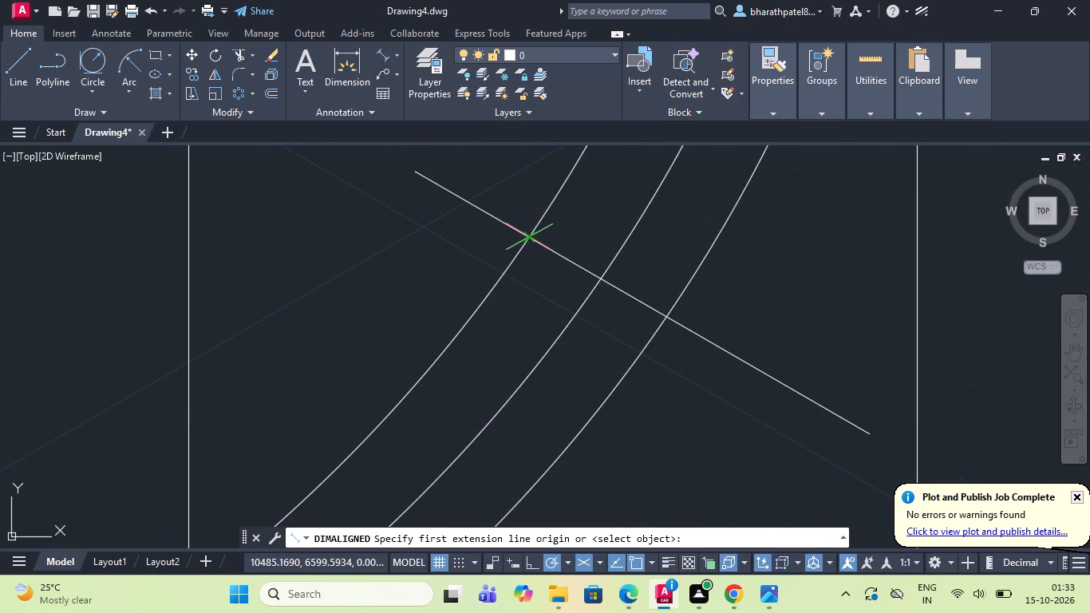
left_click(527, 234)
left_click(665, 315)
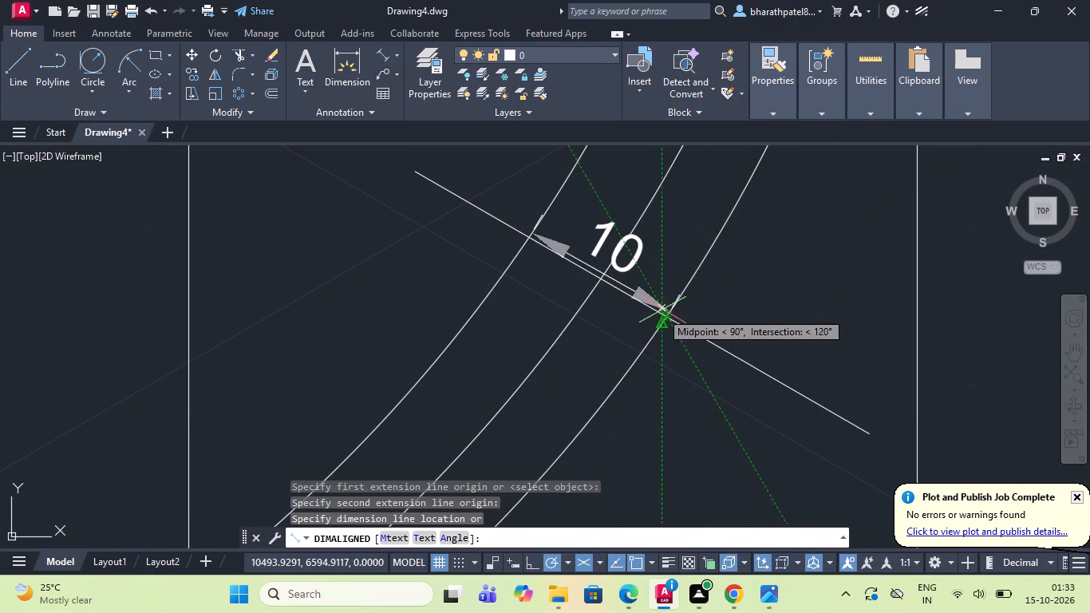
left_click(645, 334)
Delete the sloping helper line crossing the curved rib.
left_click(704, 336)
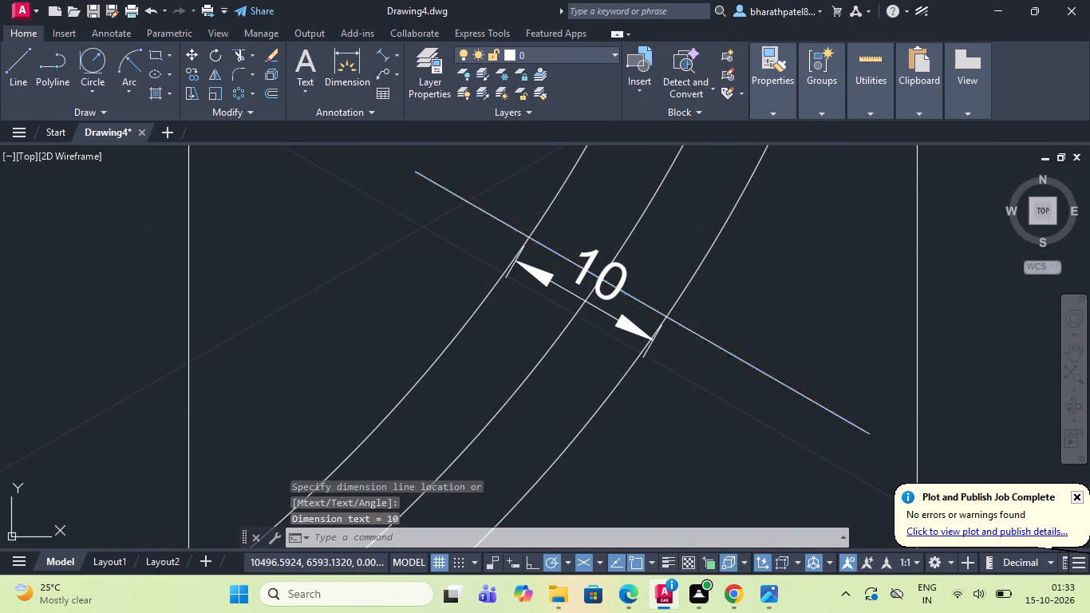
key("Delete")
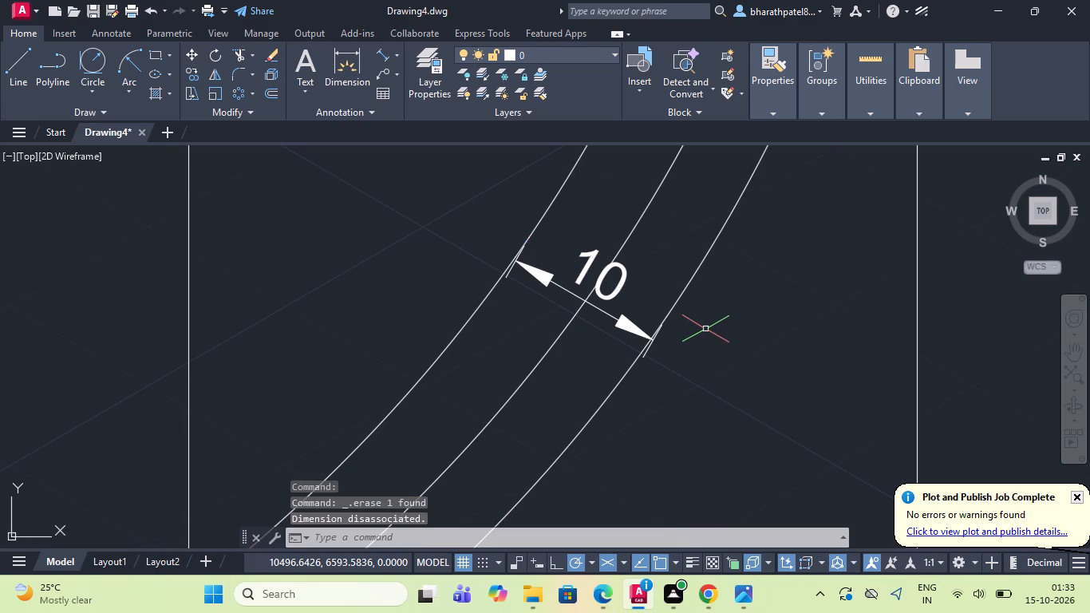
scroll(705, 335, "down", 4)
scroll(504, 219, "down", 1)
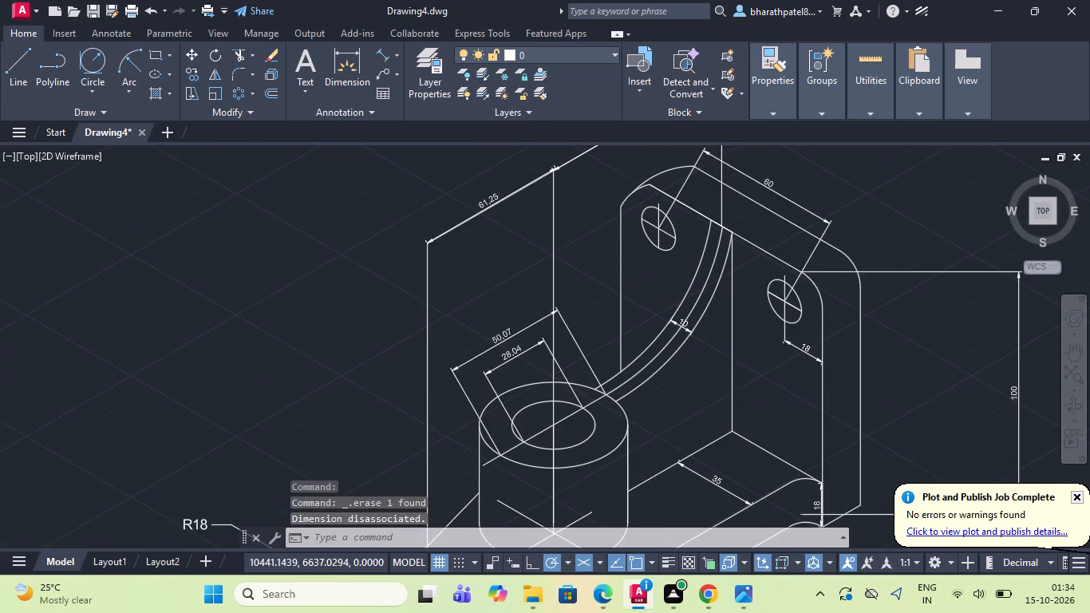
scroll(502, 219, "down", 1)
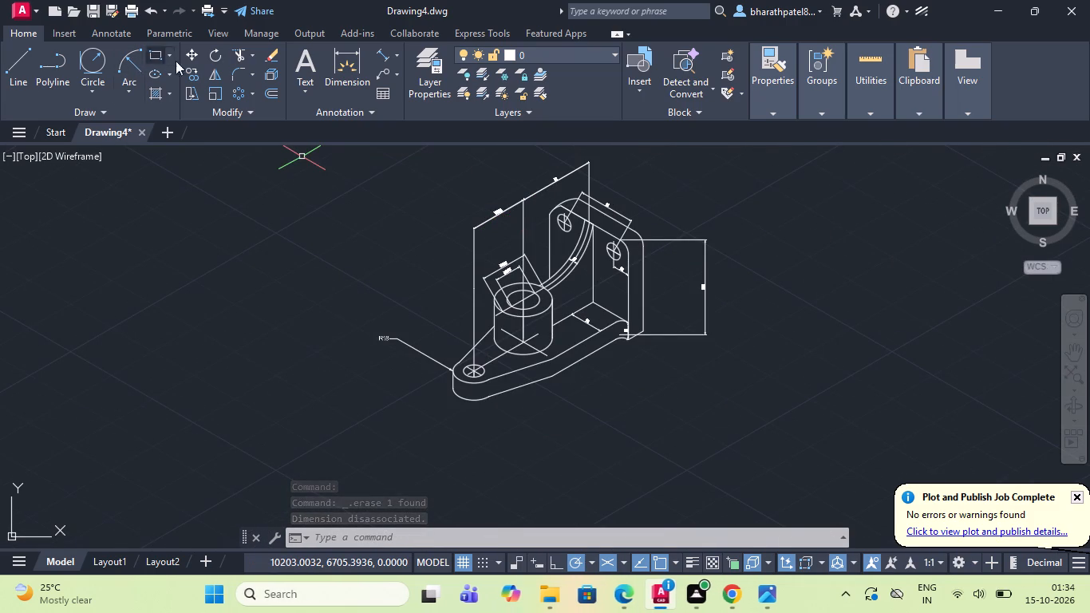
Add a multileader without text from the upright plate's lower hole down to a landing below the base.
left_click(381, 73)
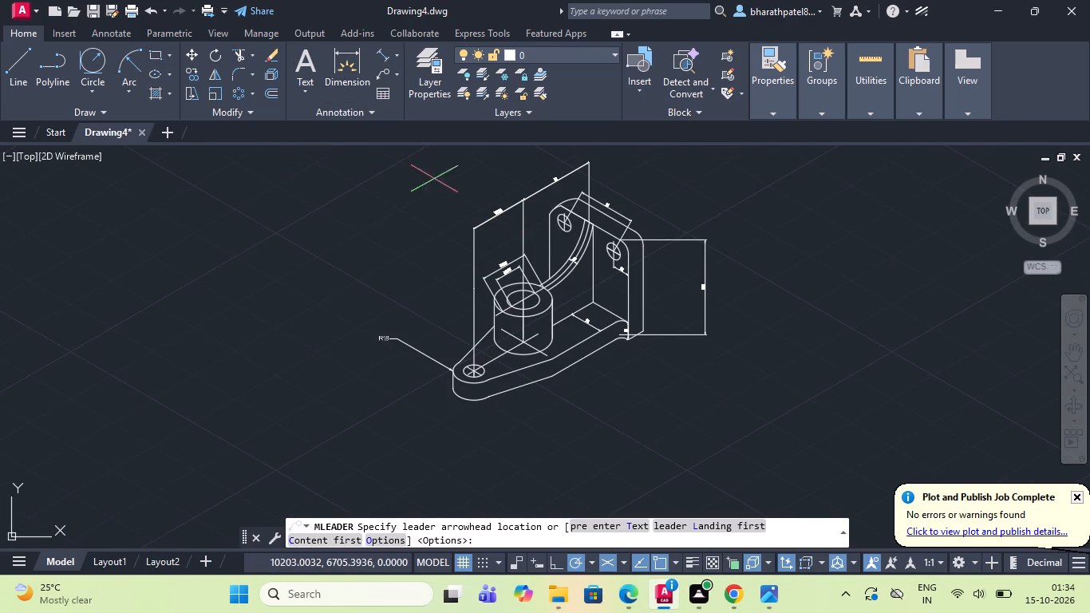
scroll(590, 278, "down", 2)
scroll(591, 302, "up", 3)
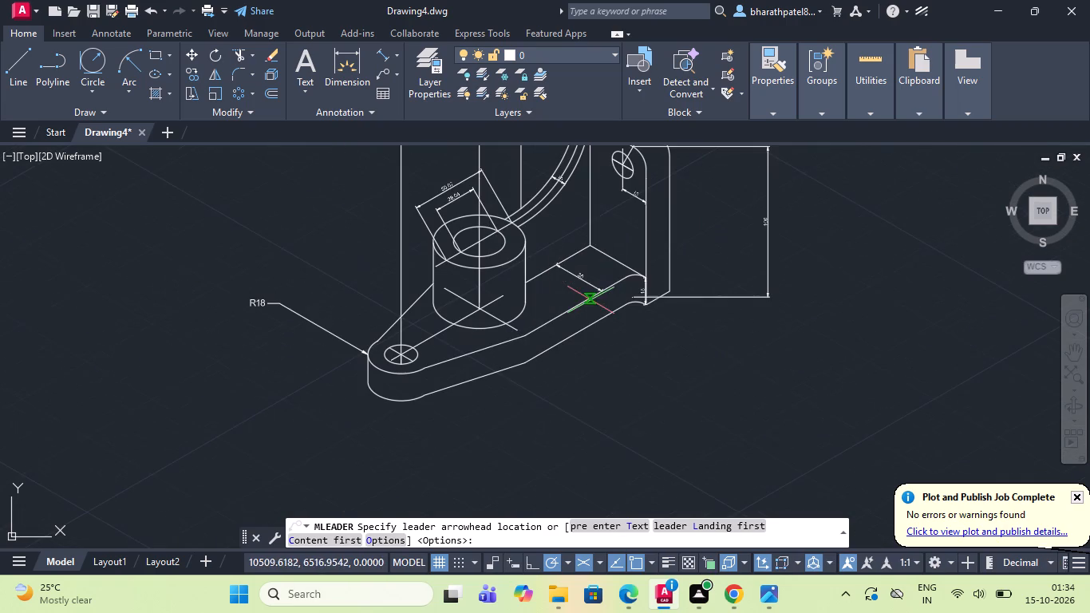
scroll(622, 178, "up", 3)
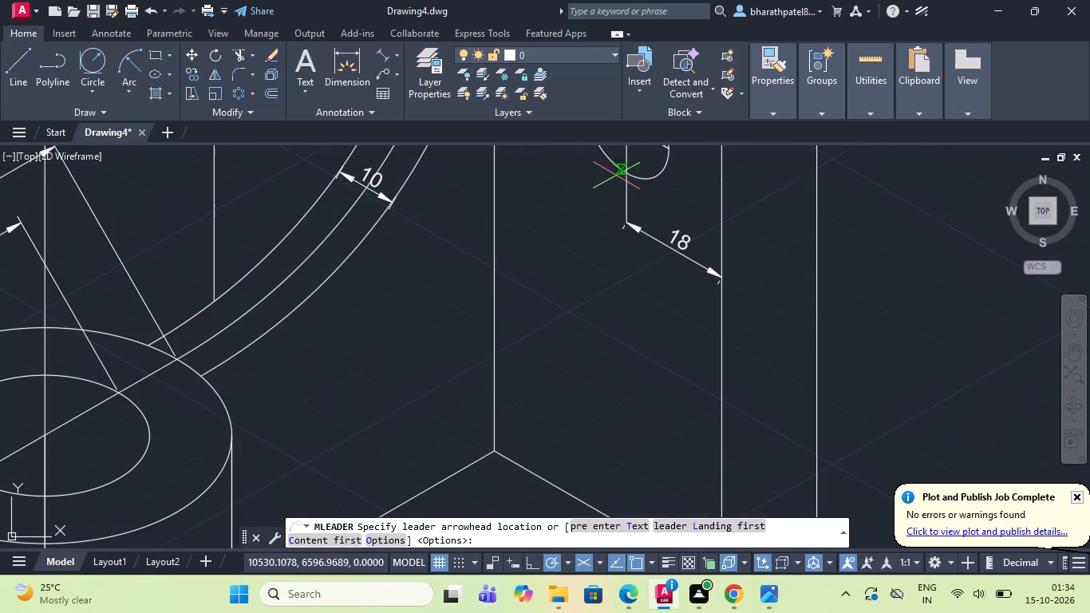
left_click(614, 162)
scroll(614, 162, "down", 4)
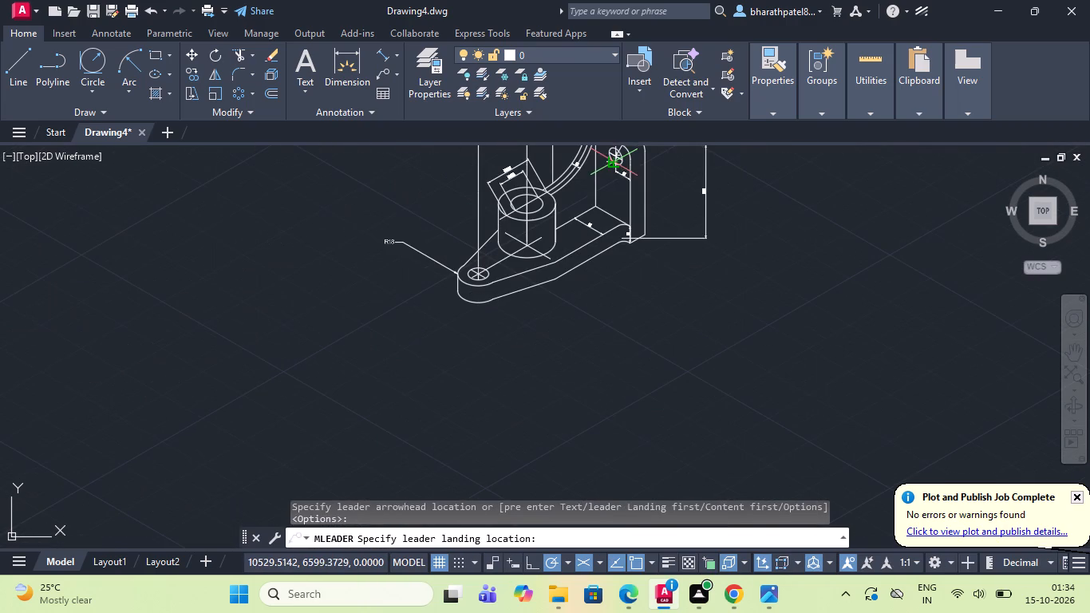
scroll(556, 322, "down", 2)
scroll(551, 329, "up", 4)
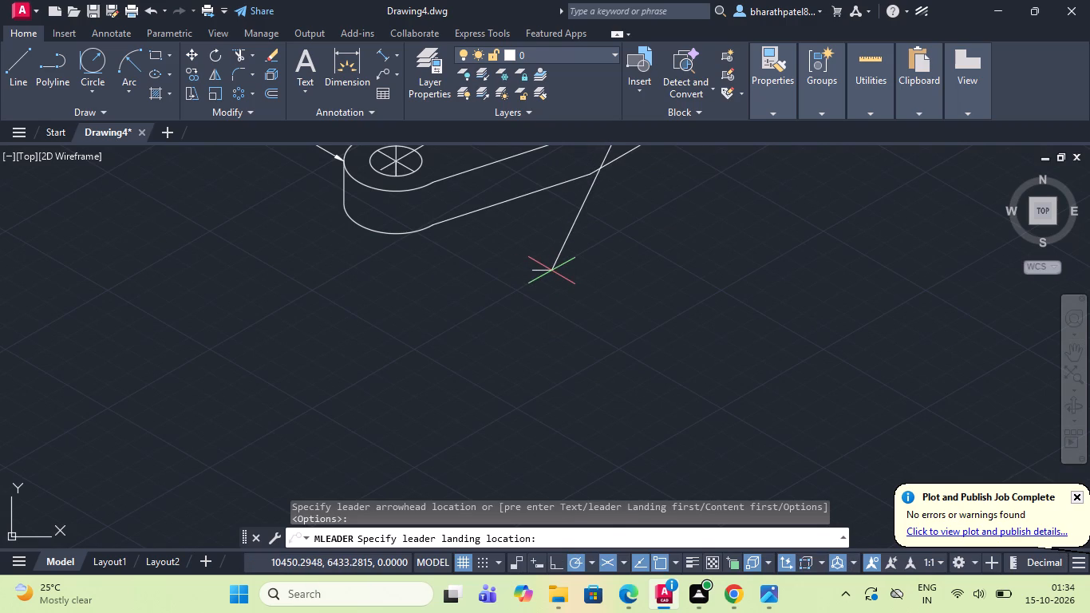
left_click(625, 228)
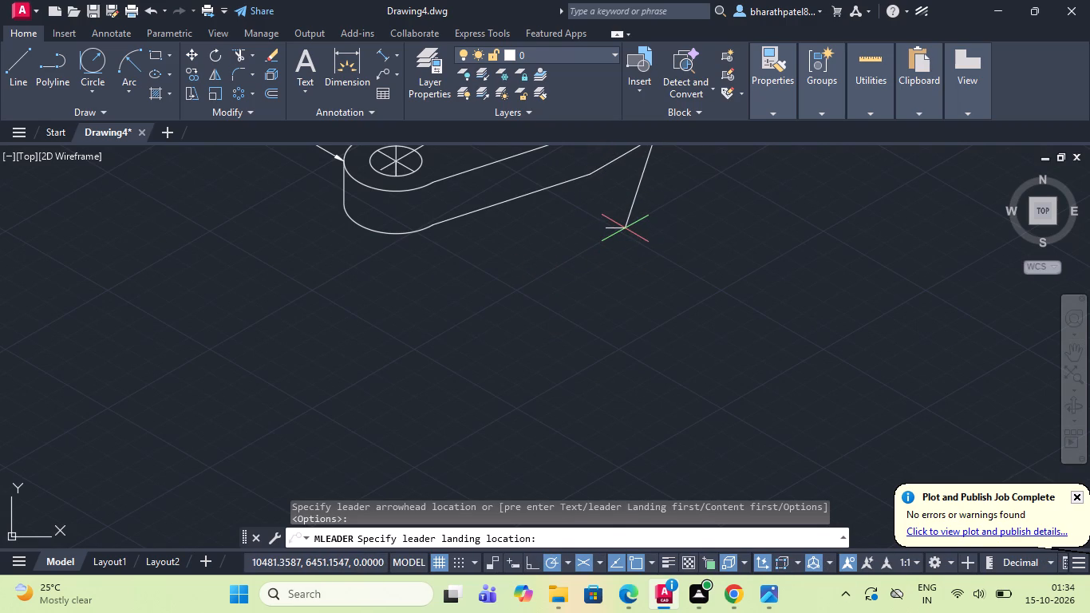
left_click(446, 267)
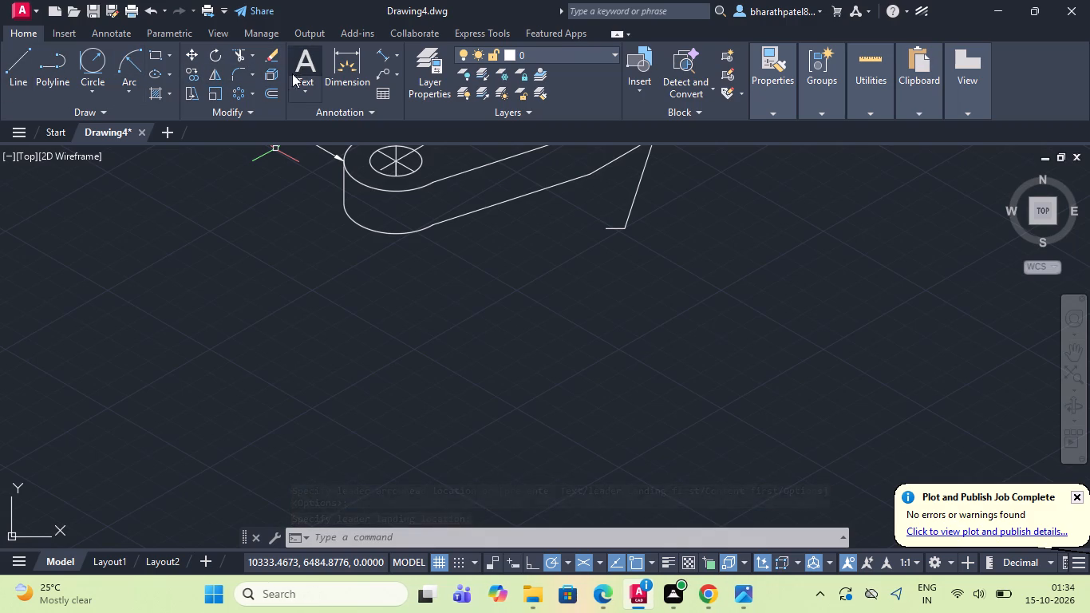
Add a multileader reading 3, 16 D HOLES that points to the hole in the base's rounded end, with its text below the base.
left_click(391, 76)
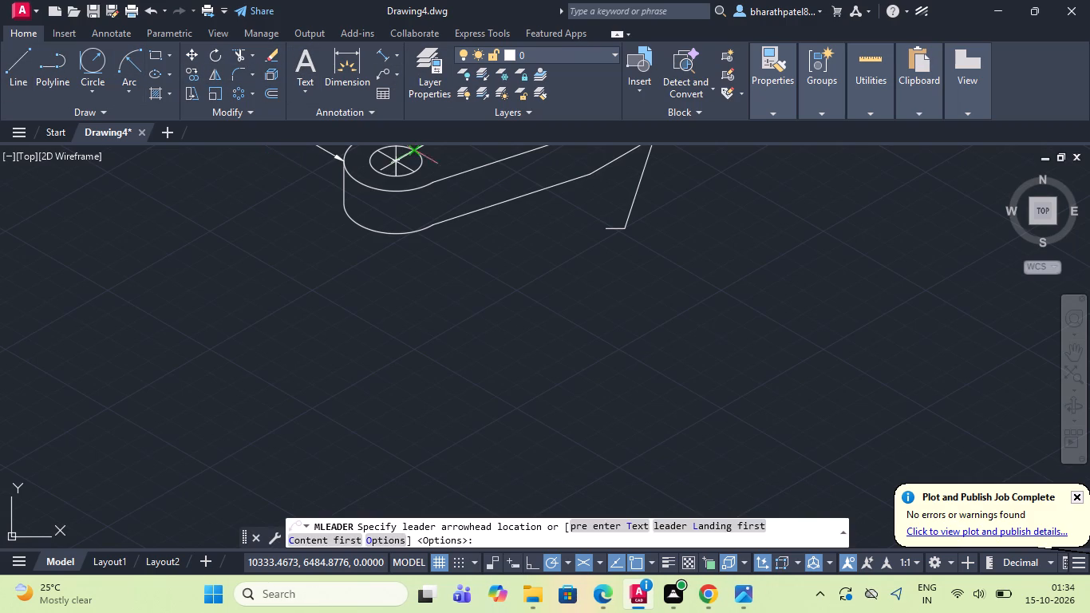
left_click(405, 177)
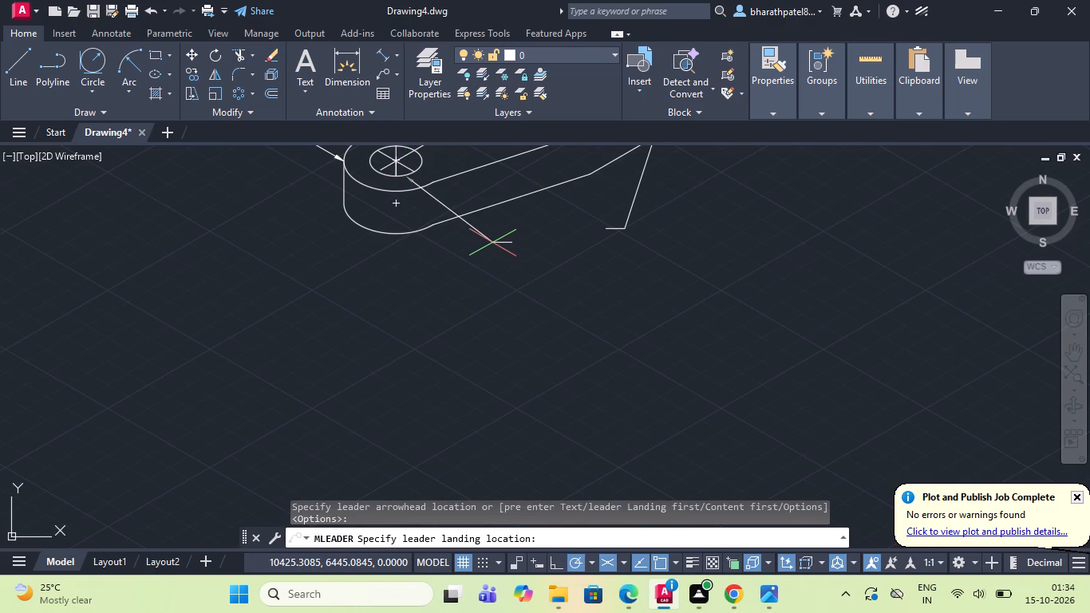
left_click(441, 249)
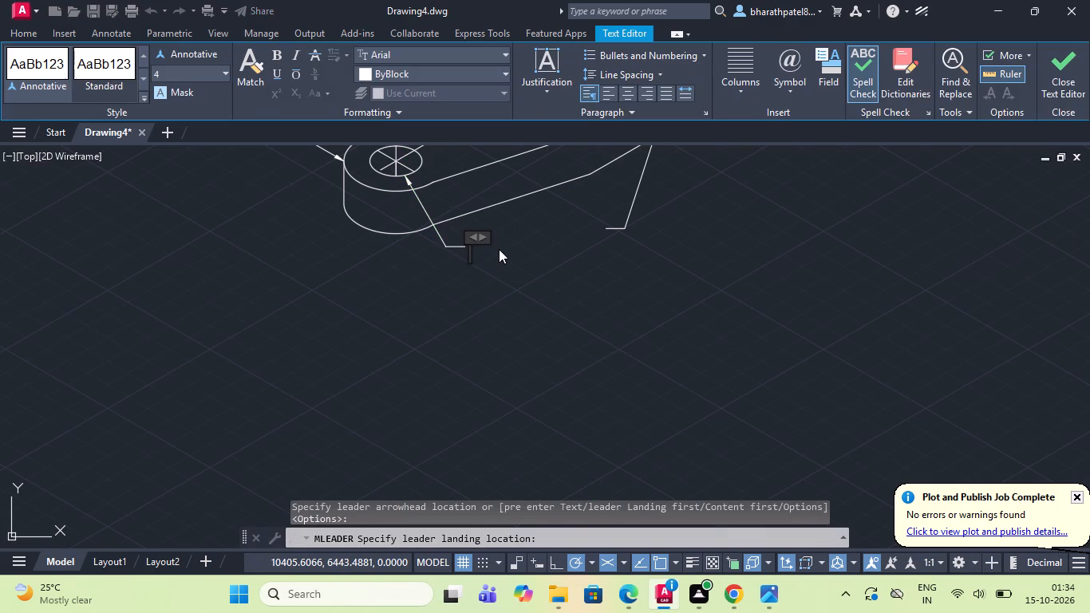
key("3")
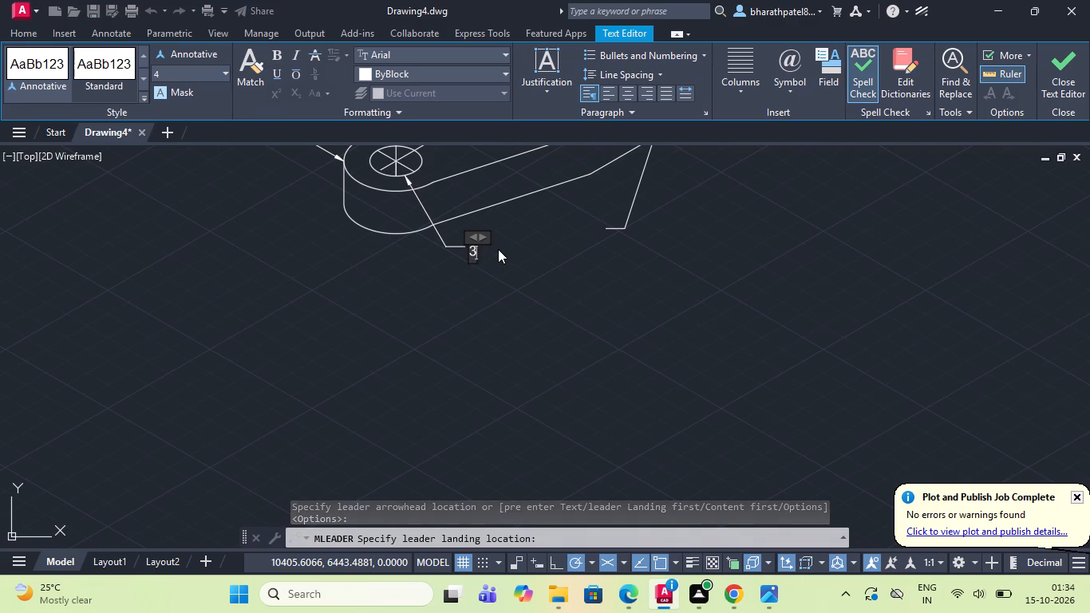
key("comma")
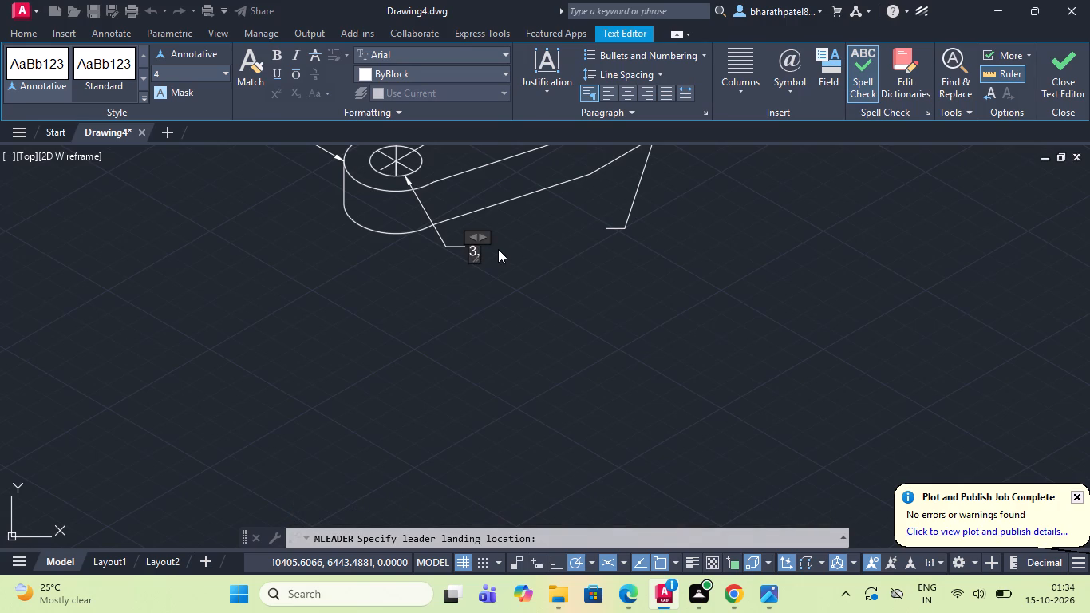
key("space")
type("16")
key("space")
key("shift+d")
key("space")
type("HOLES")
left_click(583, 250)
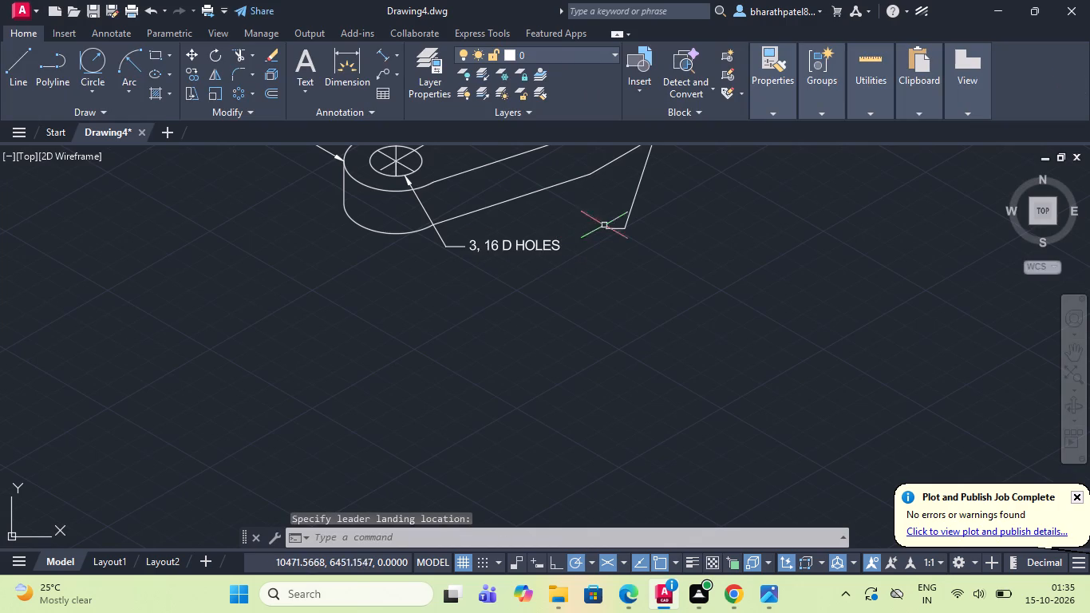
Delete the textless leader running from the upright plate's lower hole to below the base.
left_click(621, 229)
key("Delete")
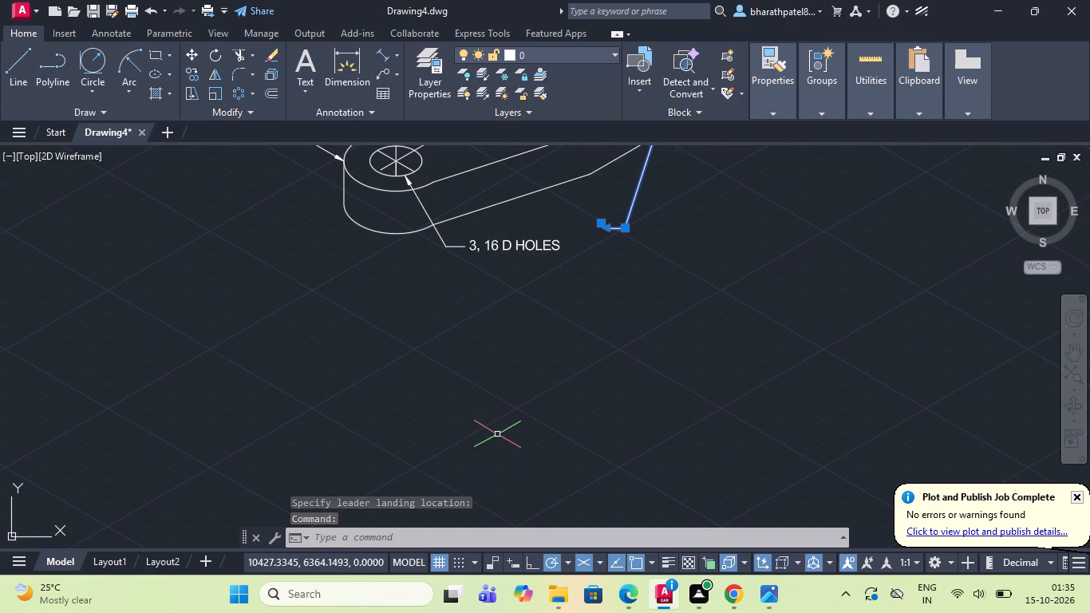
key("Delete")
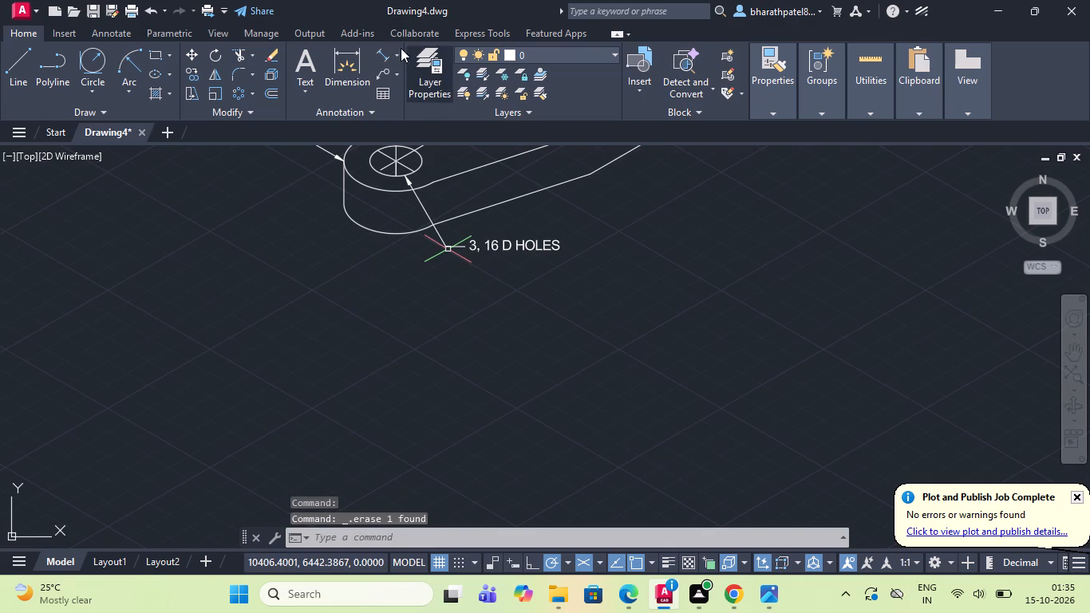
Add a multileader without text from the upright plate's lower hole, its landing level with and facing the end of the 3, 16 D HOLES note.
left_click(380, 78)
scroll(412, 174, "down", 3)
scroll(504, 214, "down", 3)
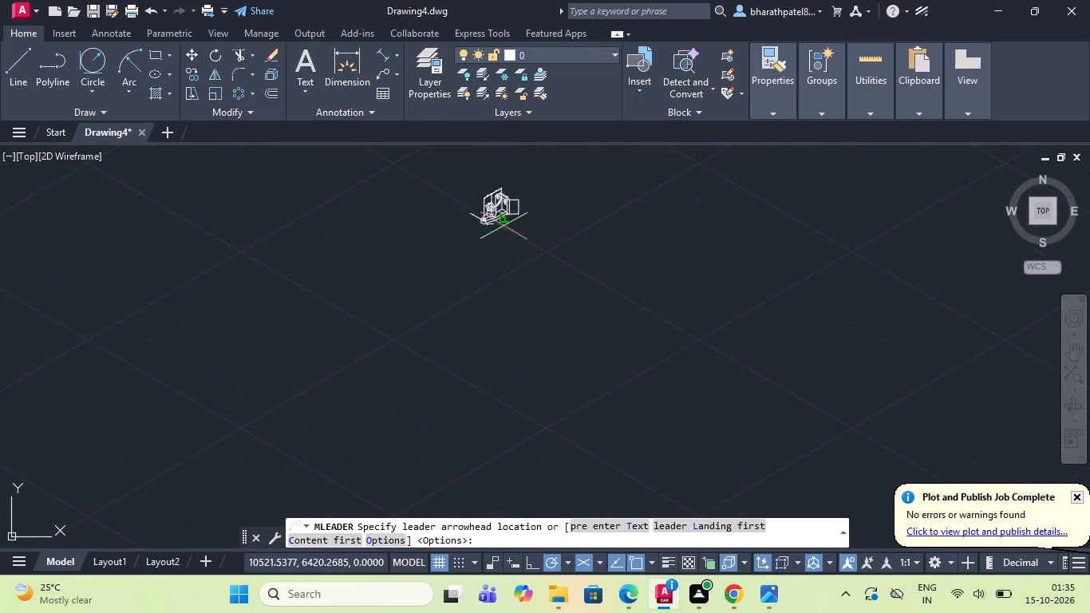
scroll(506, 184, "up", 4)
scroll(412, 453, "up", 2)
scroll(419, 437, "down", 1)
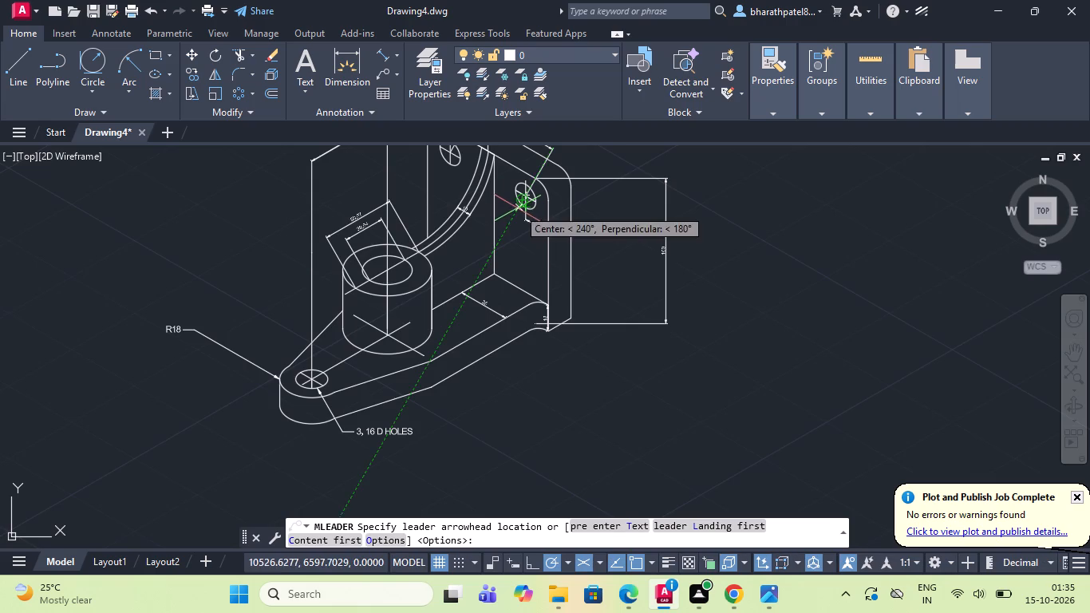
scroll(515, 208, "down", 1)
scroll(513, 208, "up", 4)
left_click(528, 183)
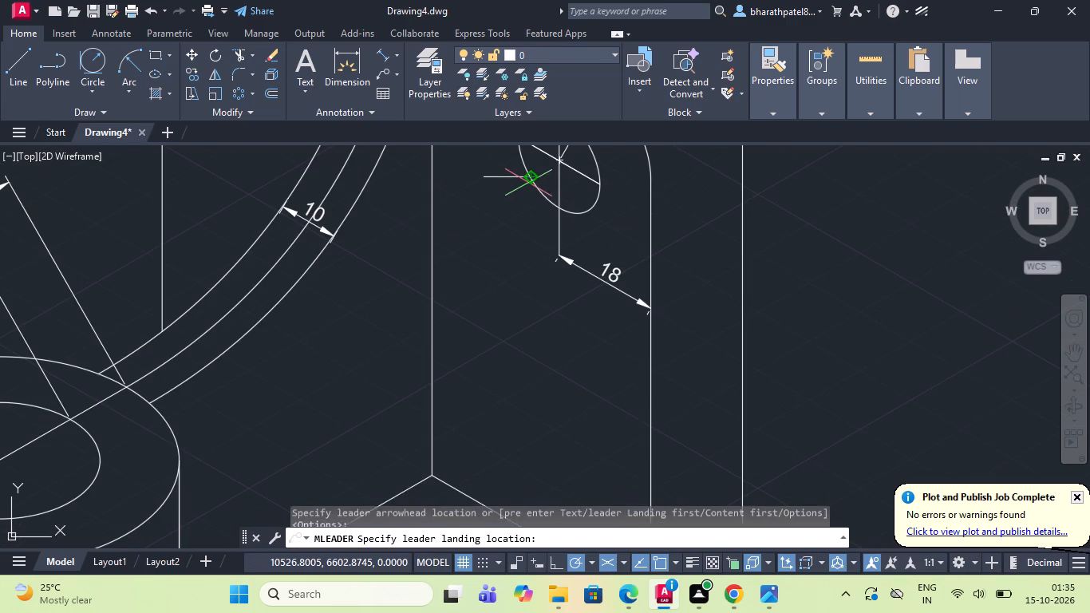
scroll(528, 183, "down", 4)
scroll(478, 342, "up", 3)
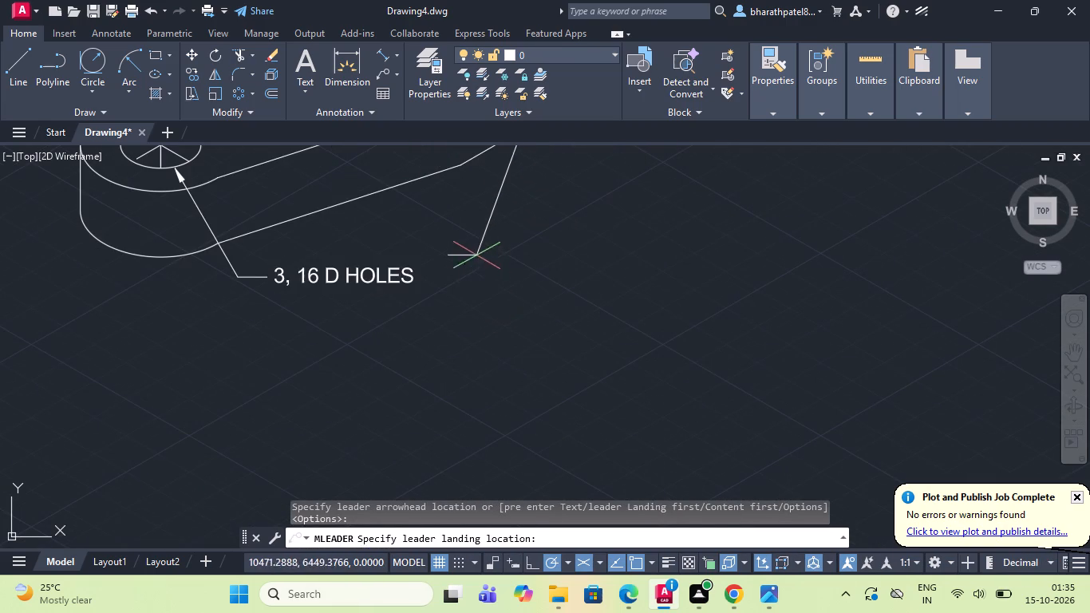
left_click(464, 277)
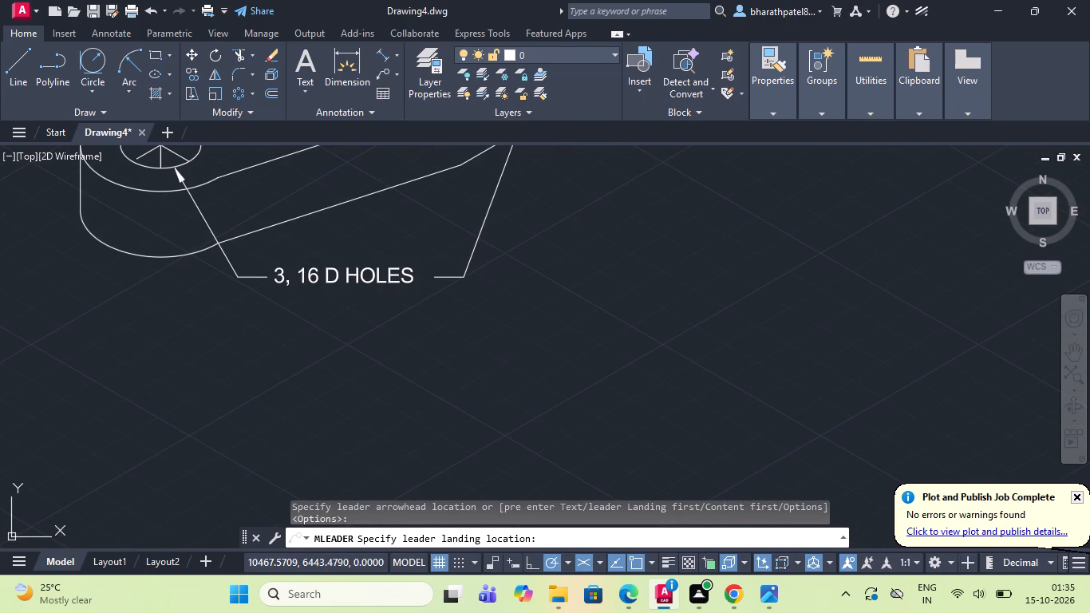
scroll(595, 275, "down", 3)
scroll(488, 266, "down", 3)
left_click(603, 295)
Examine the dimensions and leaders across the bracket, especially around the upright plate and cylinder.
scroll(603, 297, "down", 2)
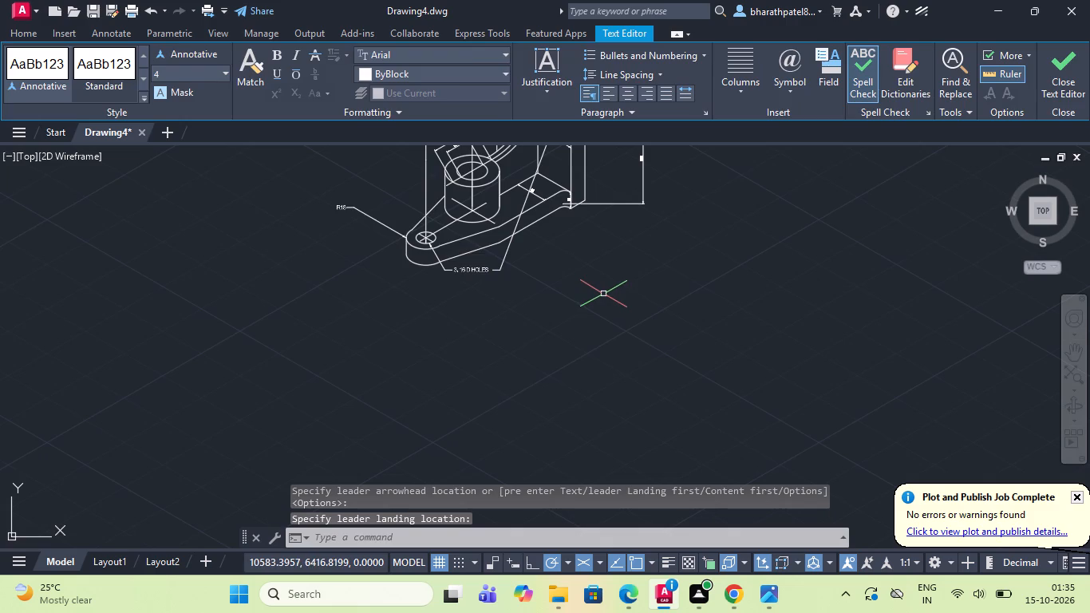
scroll(603, 298, "down", 2)
scroll(575, 239, "up", 5)
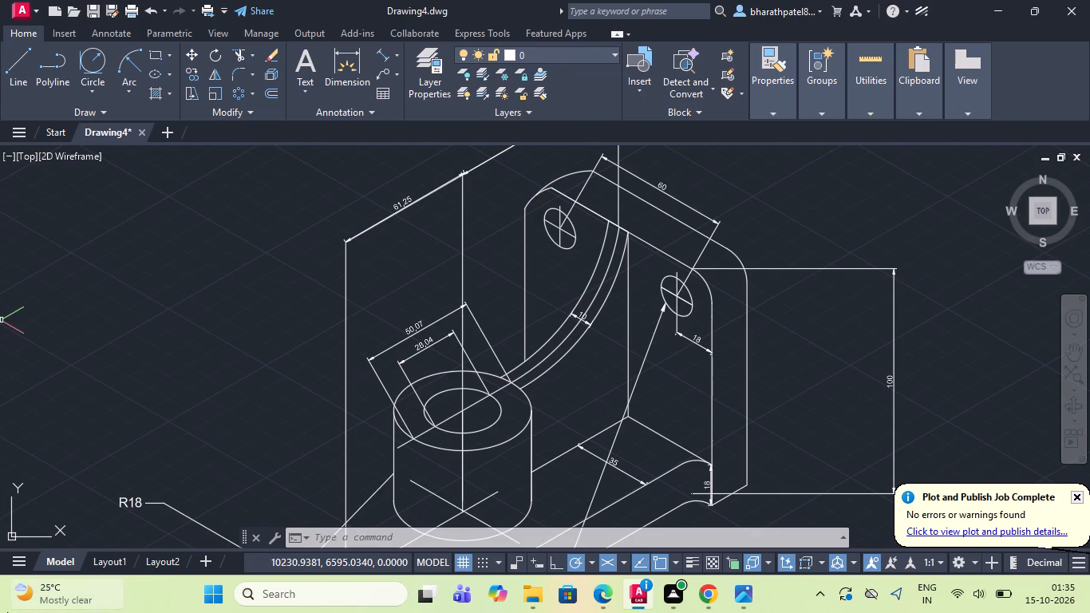
scroll(344, 555, "down", 1)
scroll(485, 354, "down", 3)
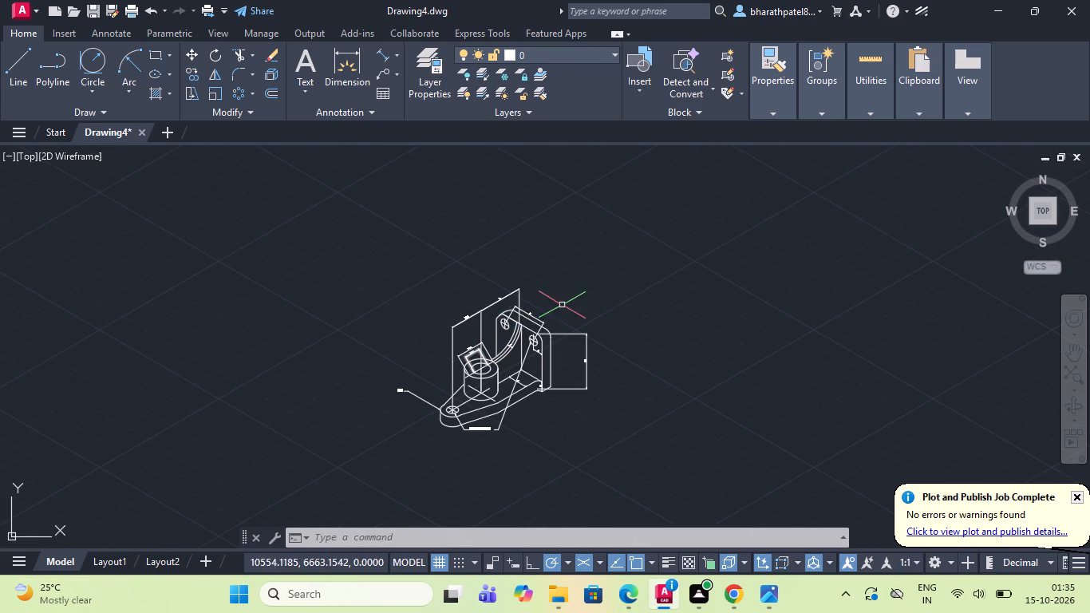
scroll(521, 319, "up", 3)
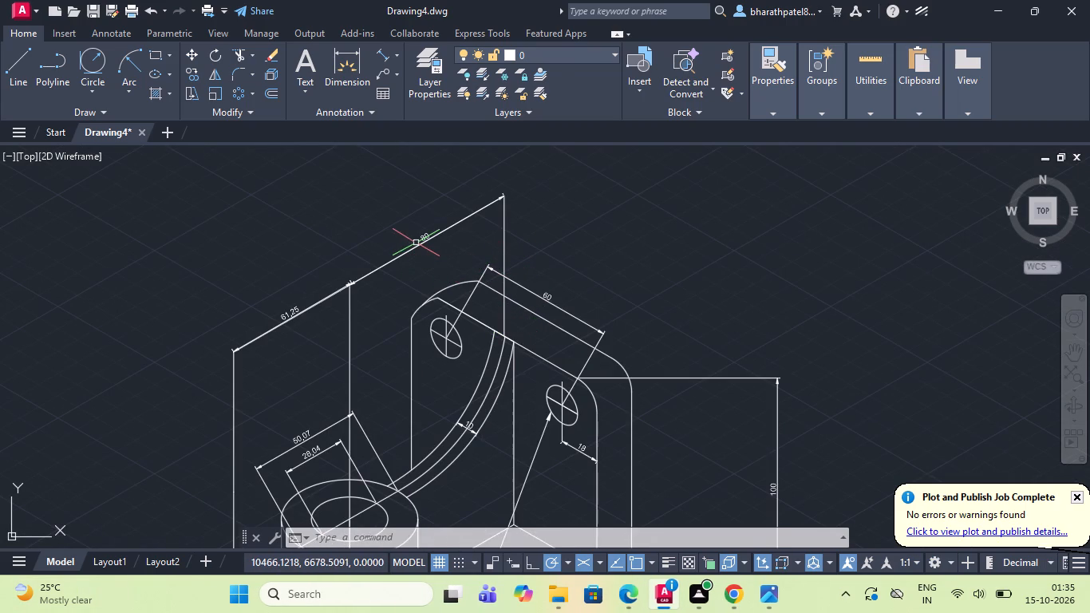
scroll(425, 243, "down", 3)
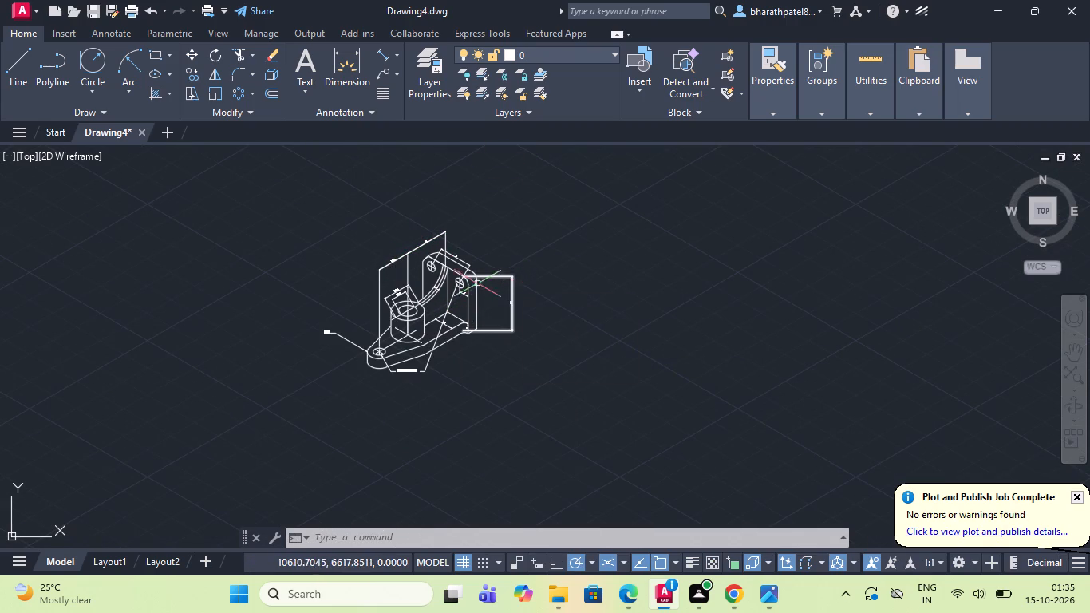
Add an aligned dimension for the upright plate's height, placed between the plate's edge and the existing height dimension.
left_click(389, 55)
scroll(452, 312, "up", 3)
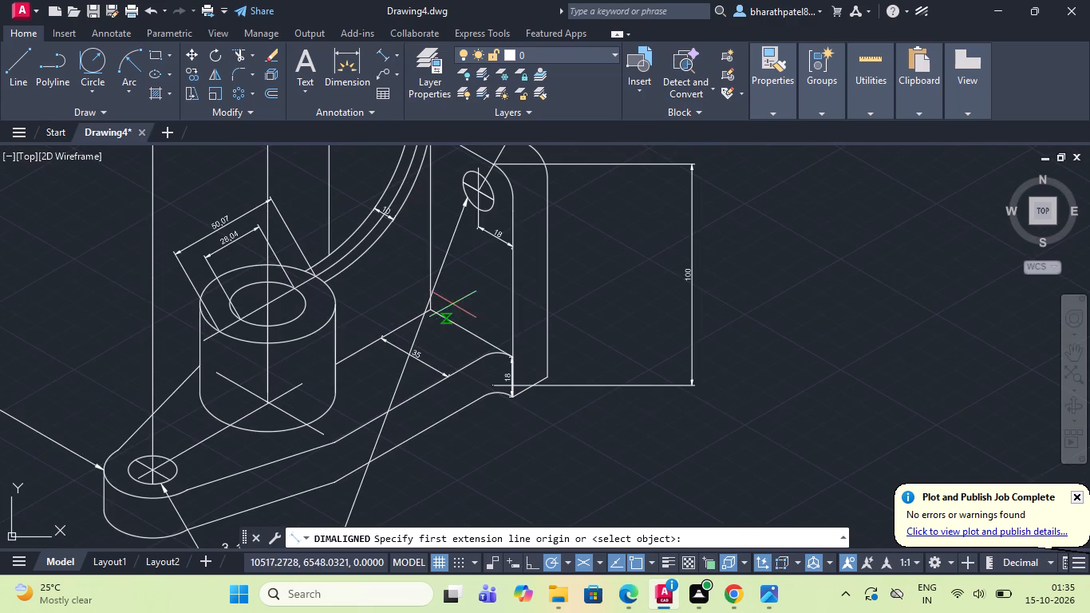
scroll(494, 172, "up", 3)
scroll(485, 182, "down", 3)
scroll(482, 167, "up", 3)
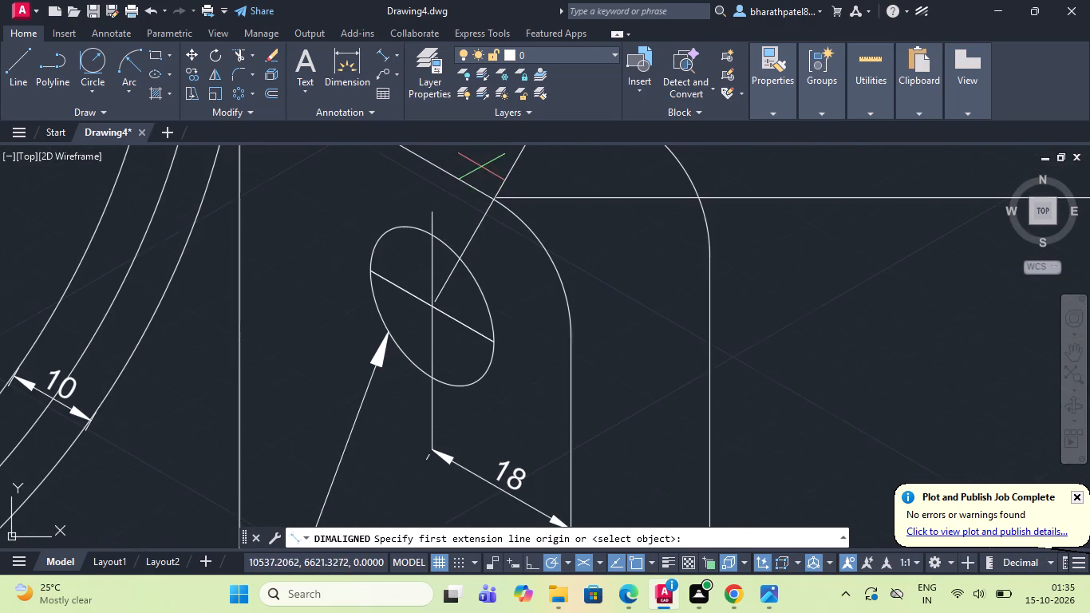
scroll(495, 196, "up", 6)
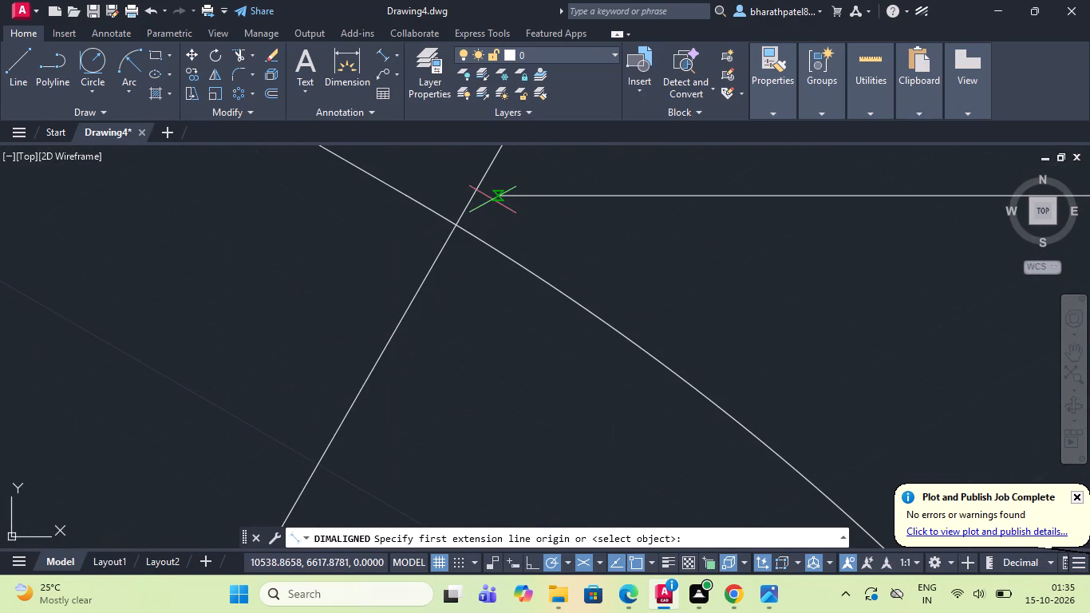
left_click(496, 196)
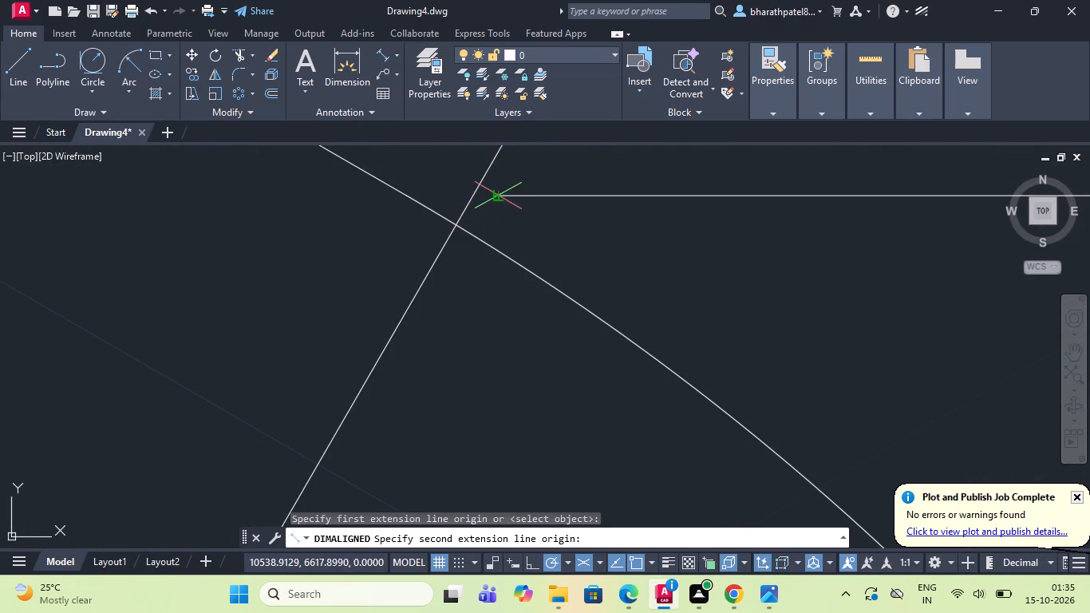
scroll(496, 195, "down", 14)
scroll(483, 247, "up", 4)
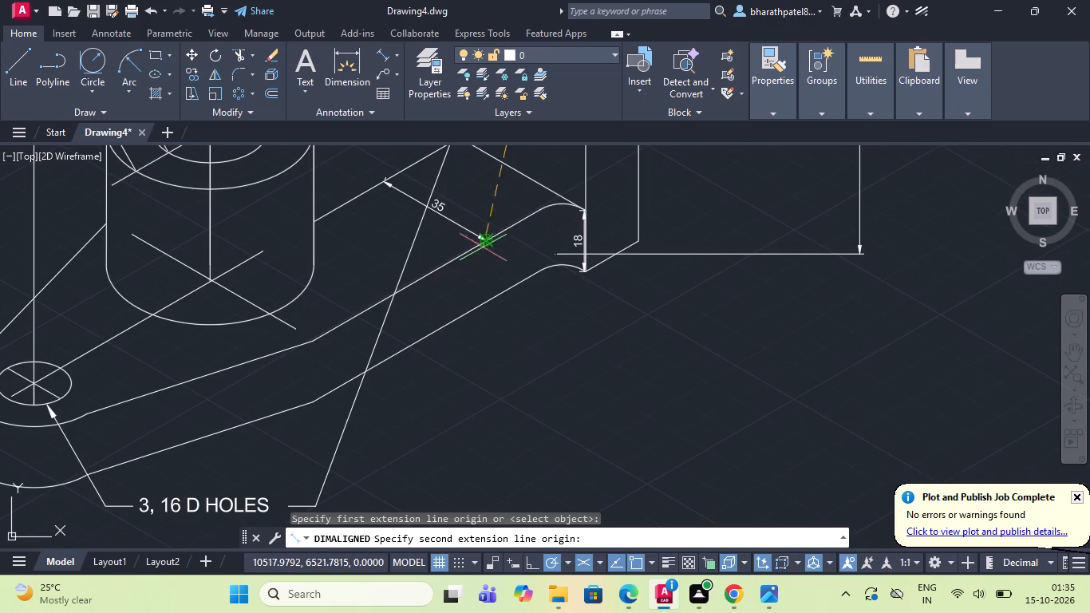
scroll(572, 268, "up", 3)
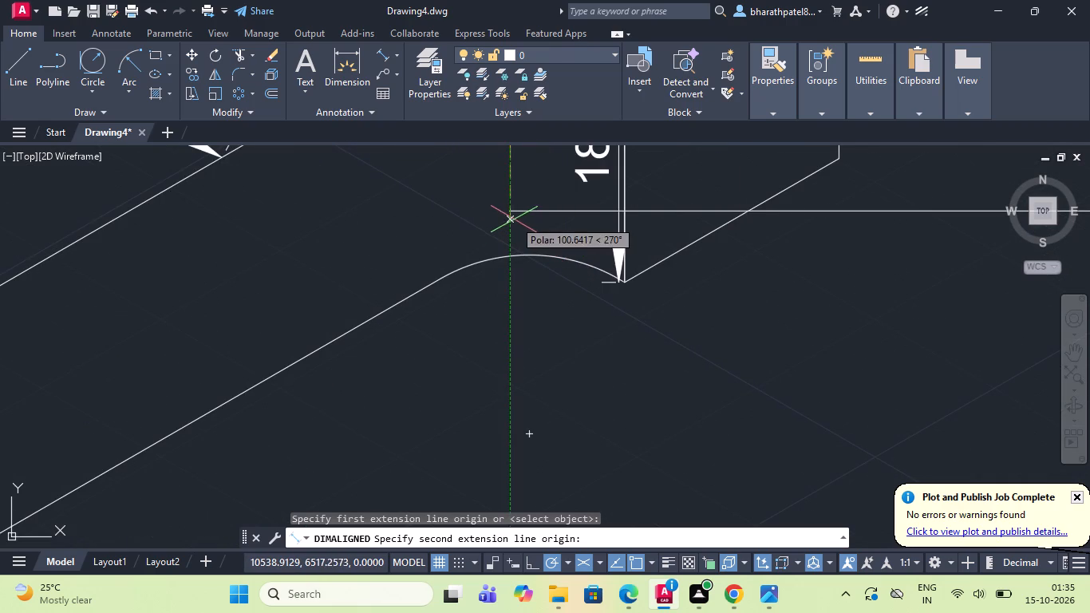
left_click(511, 214)
scroll(510, 215, "down", 5)
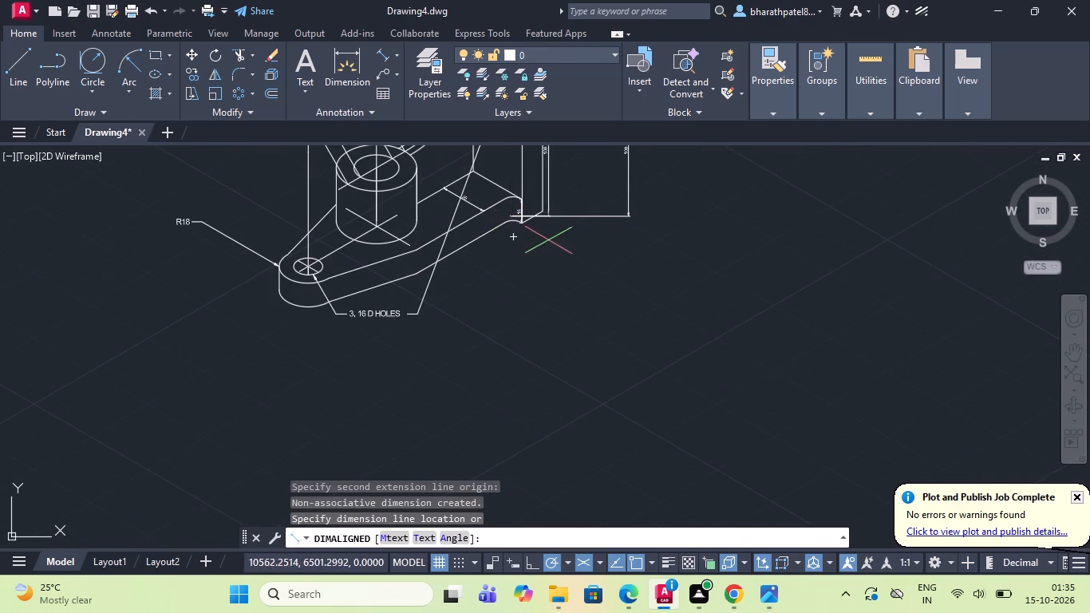
scroll(560, 255, "down", 2)
scroll(562, 239, "up", 3)
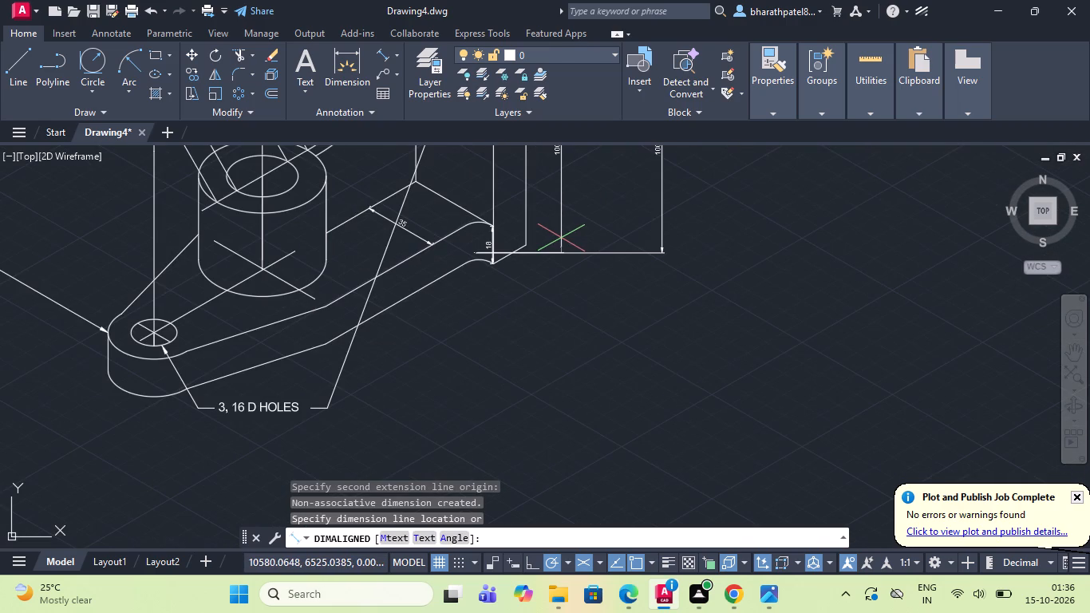
left_click(555, 243)
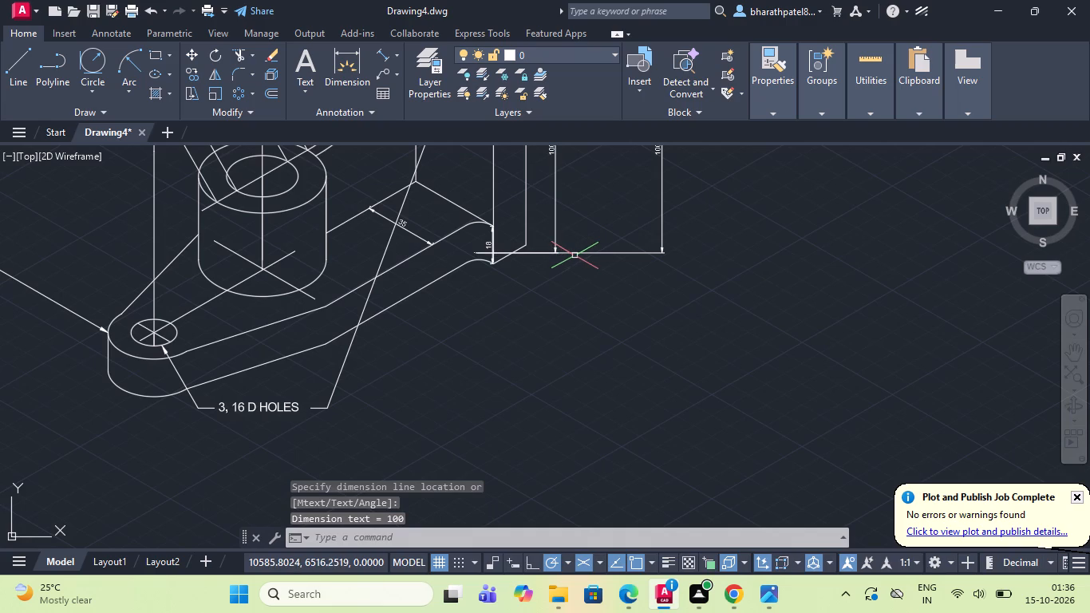
Delete the outer of the two height dimensions beside the upright plate.
left_click(575, 255)
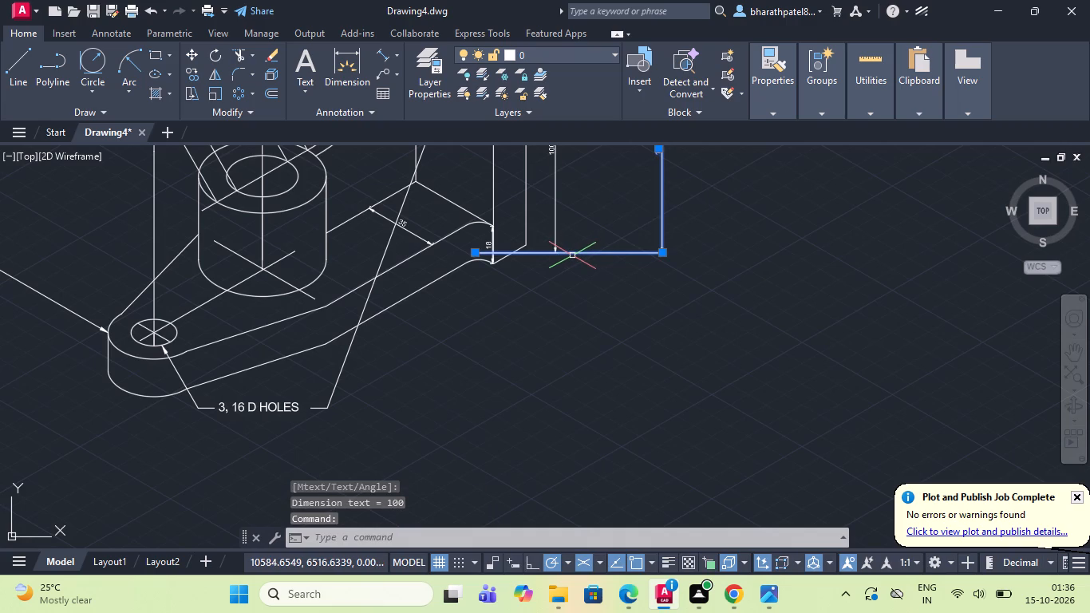
key("Delete")
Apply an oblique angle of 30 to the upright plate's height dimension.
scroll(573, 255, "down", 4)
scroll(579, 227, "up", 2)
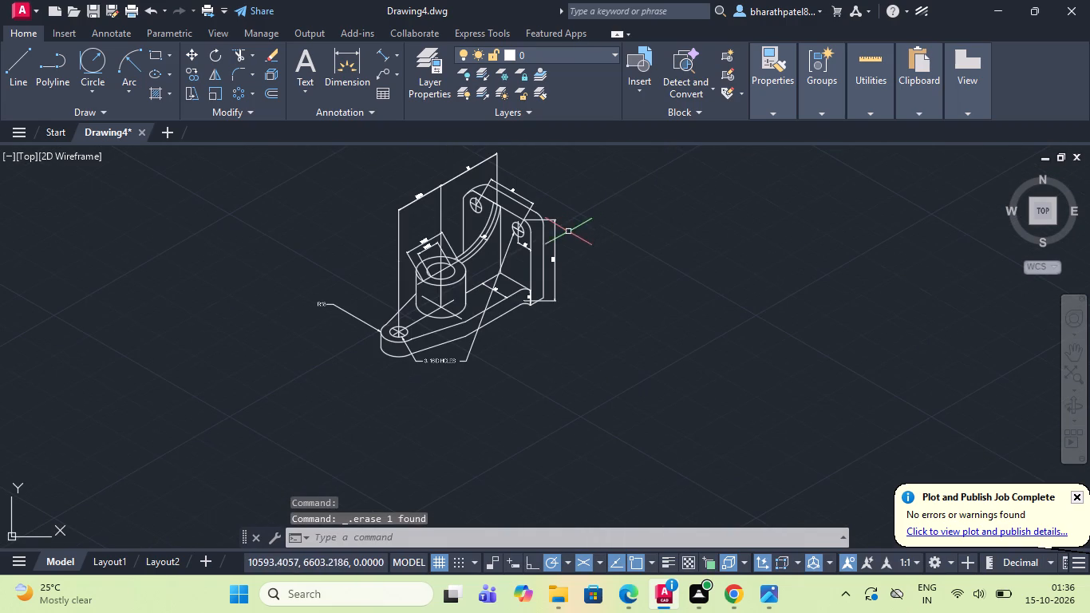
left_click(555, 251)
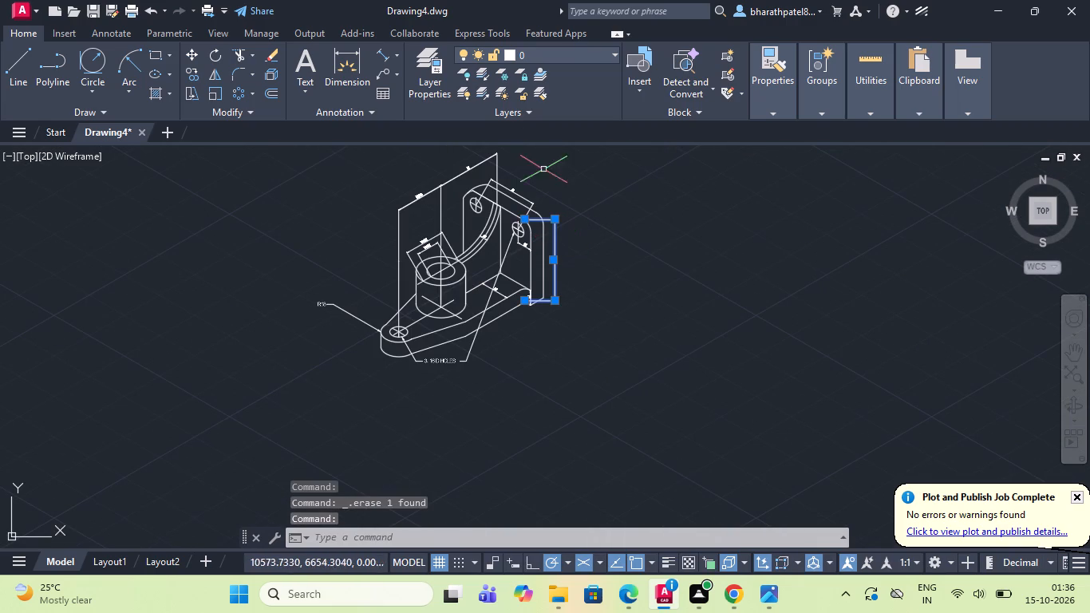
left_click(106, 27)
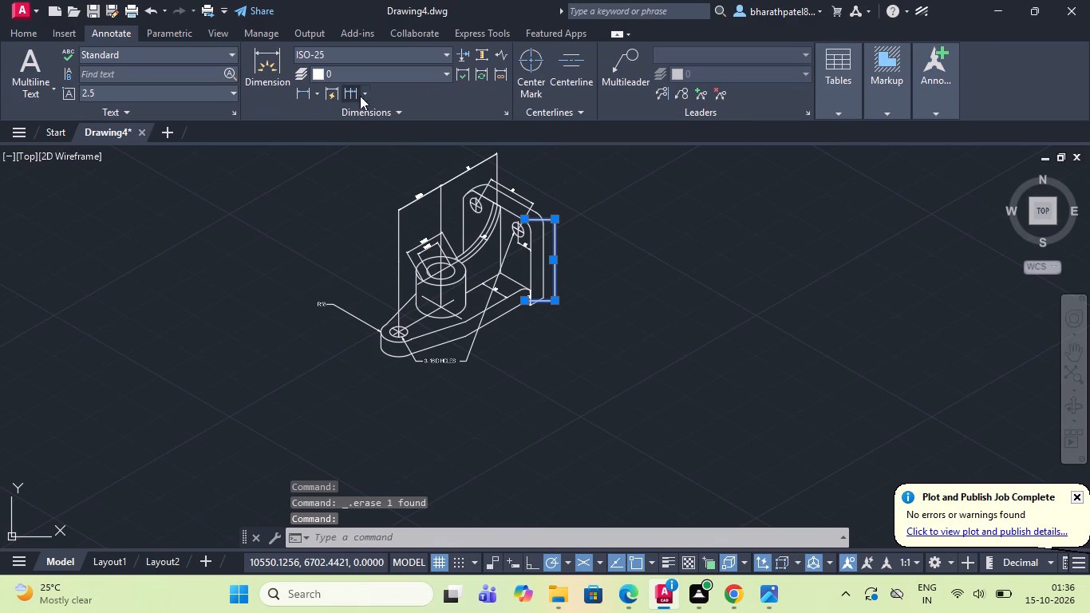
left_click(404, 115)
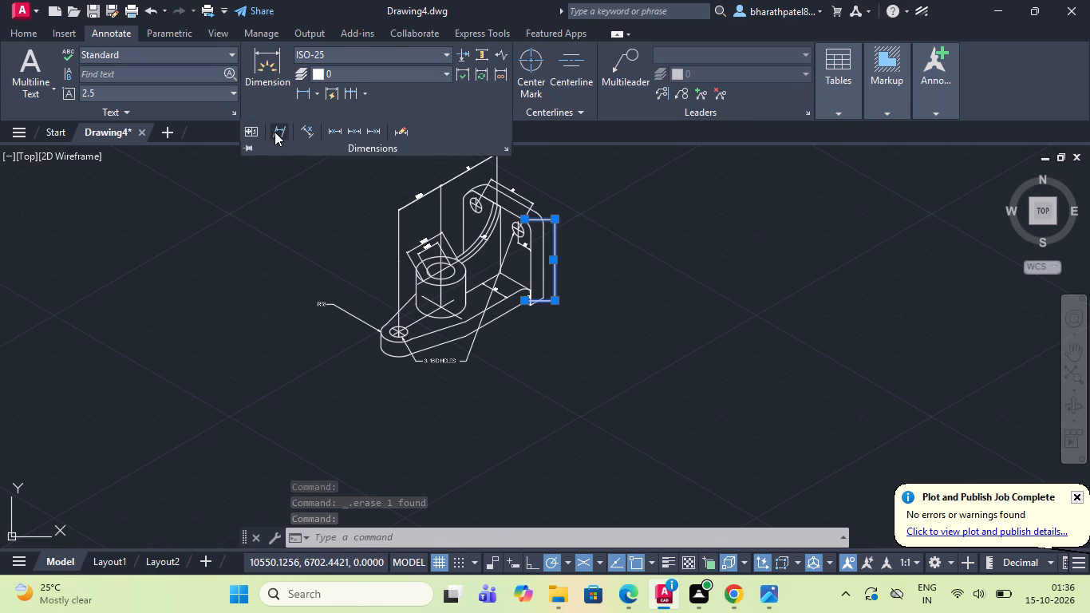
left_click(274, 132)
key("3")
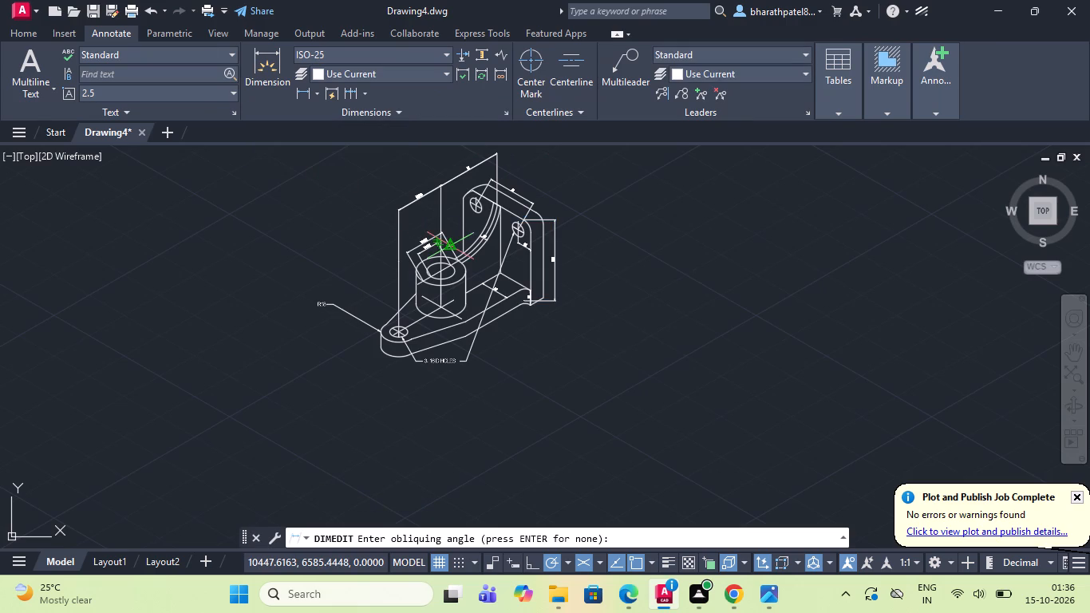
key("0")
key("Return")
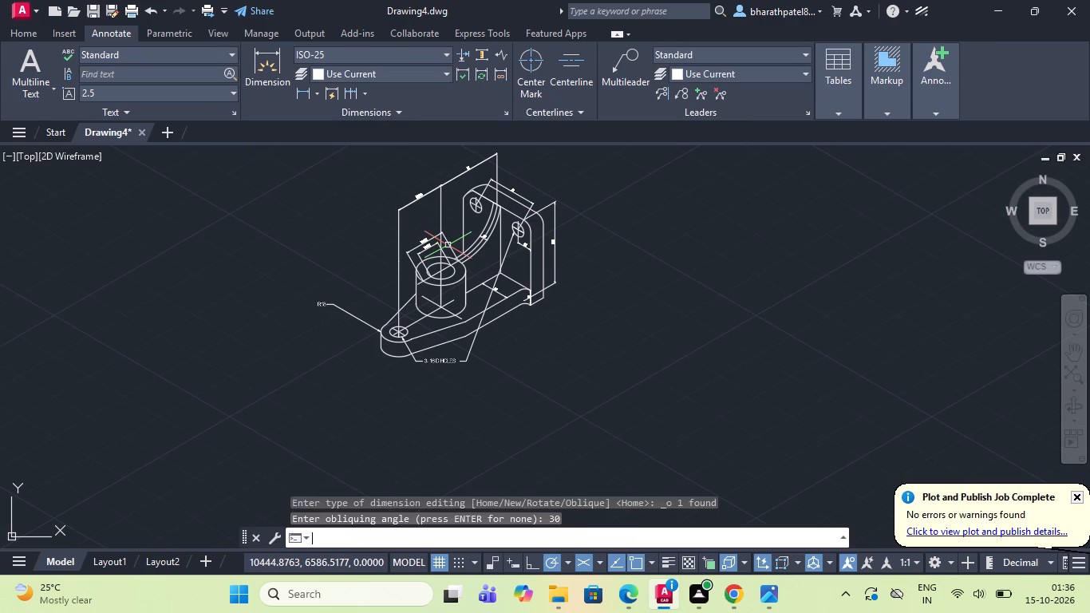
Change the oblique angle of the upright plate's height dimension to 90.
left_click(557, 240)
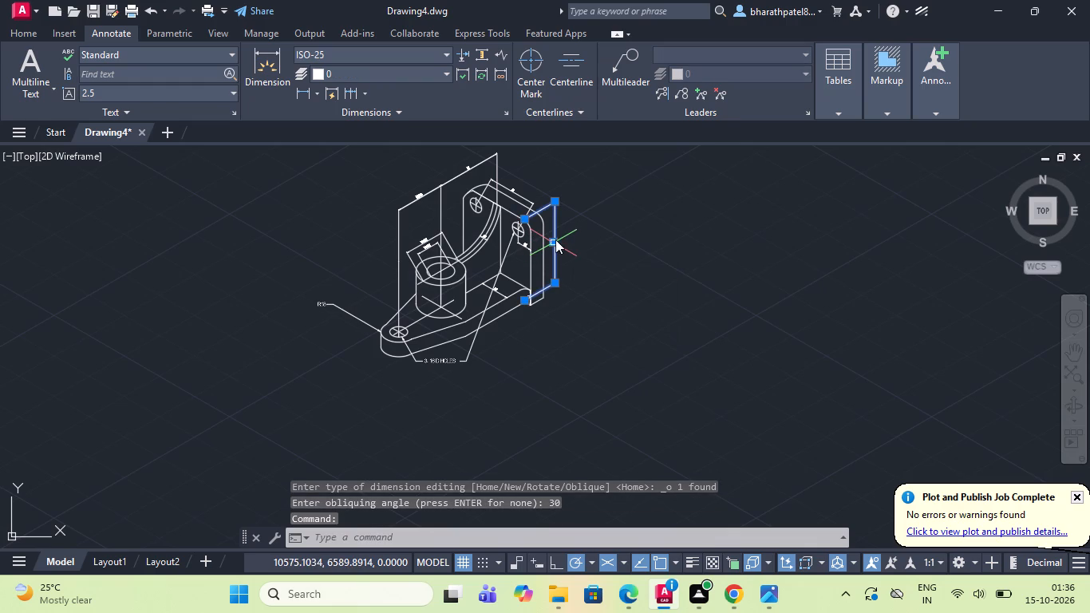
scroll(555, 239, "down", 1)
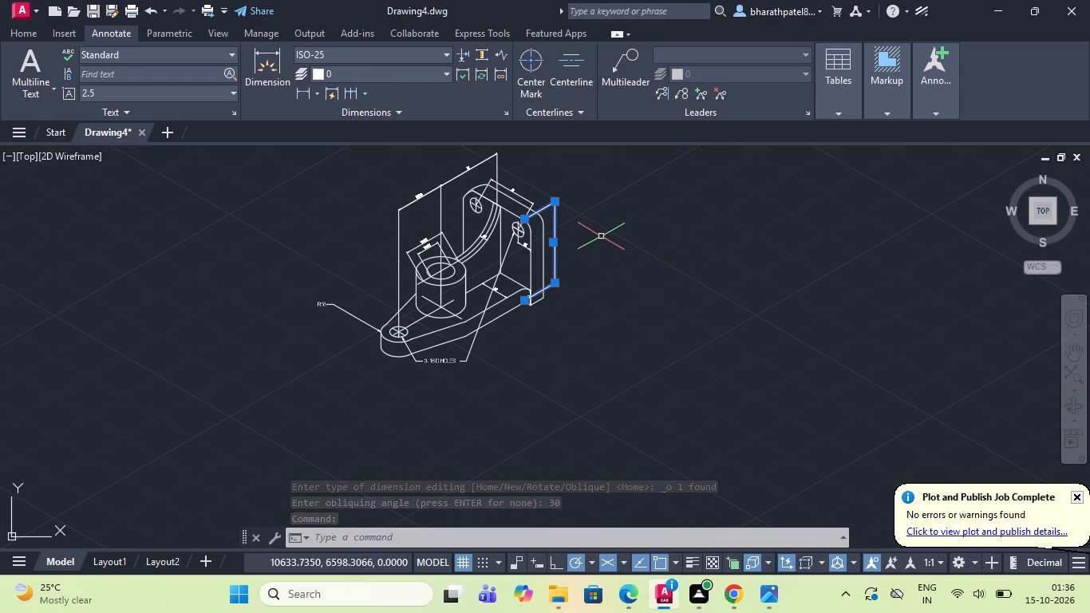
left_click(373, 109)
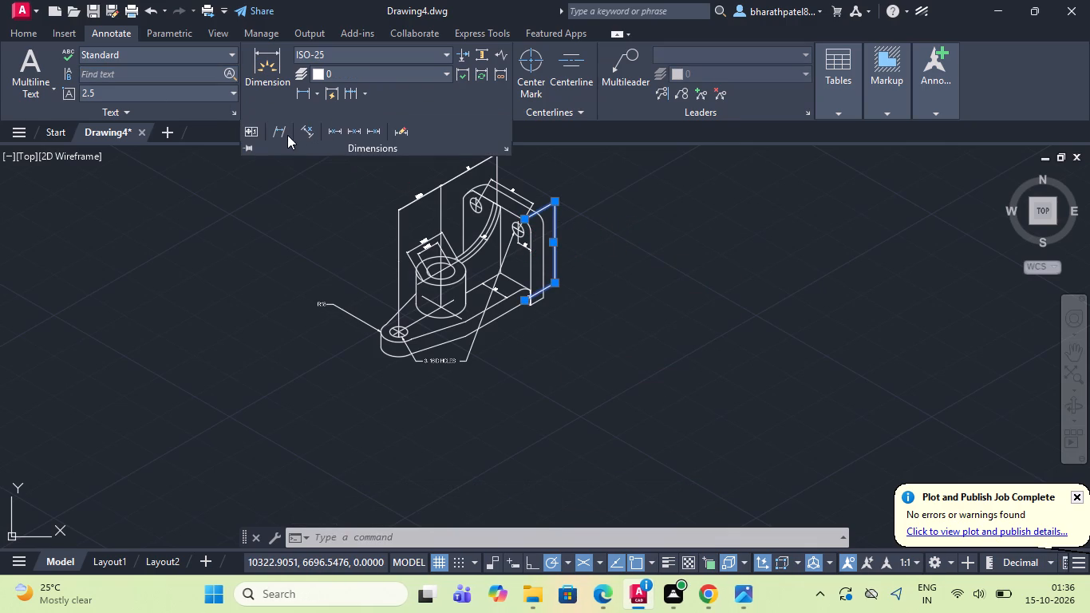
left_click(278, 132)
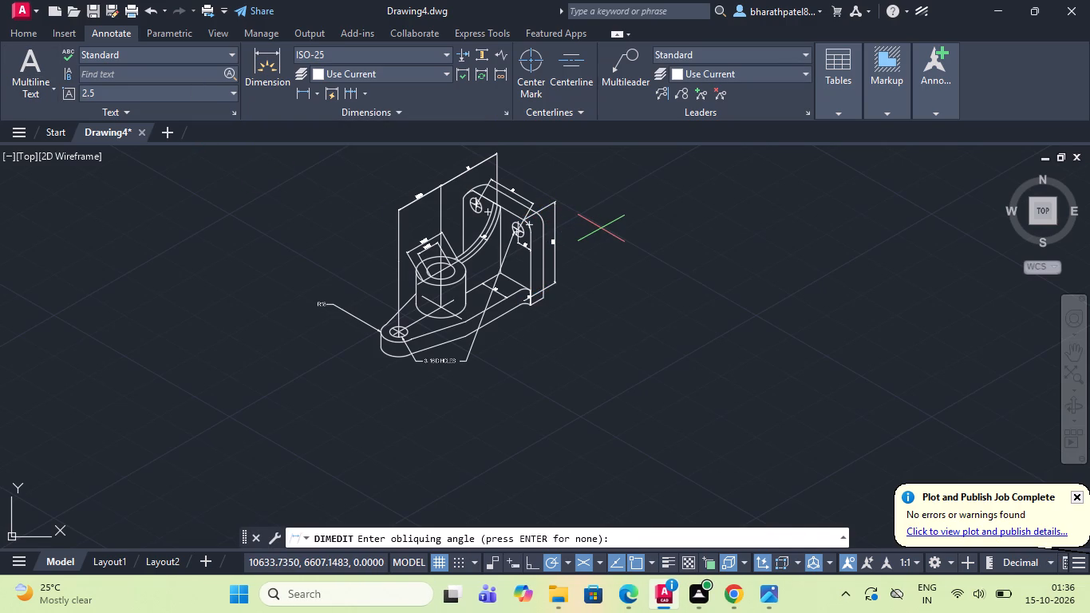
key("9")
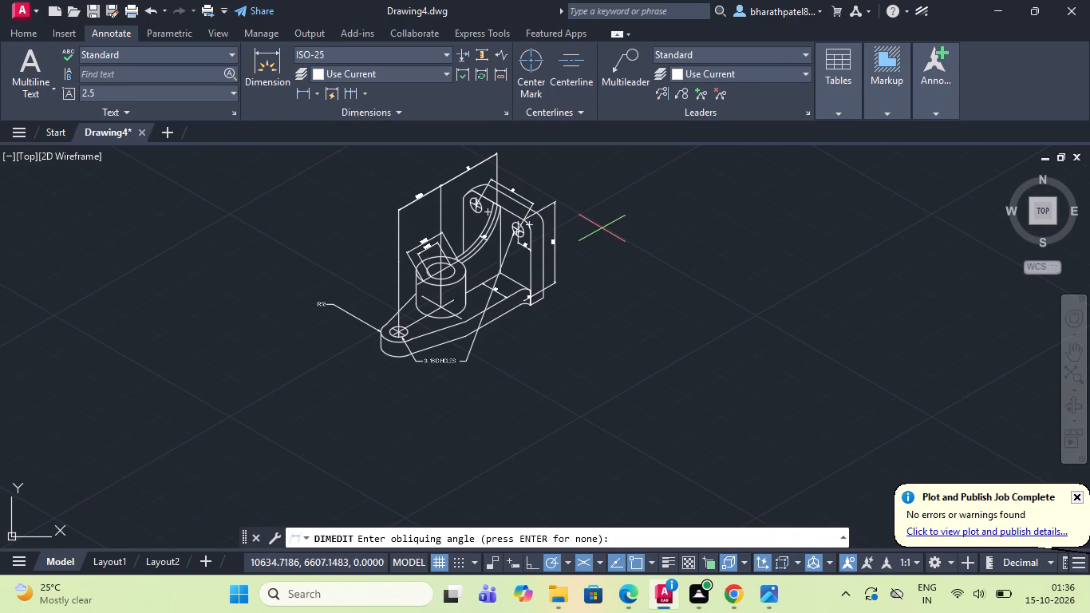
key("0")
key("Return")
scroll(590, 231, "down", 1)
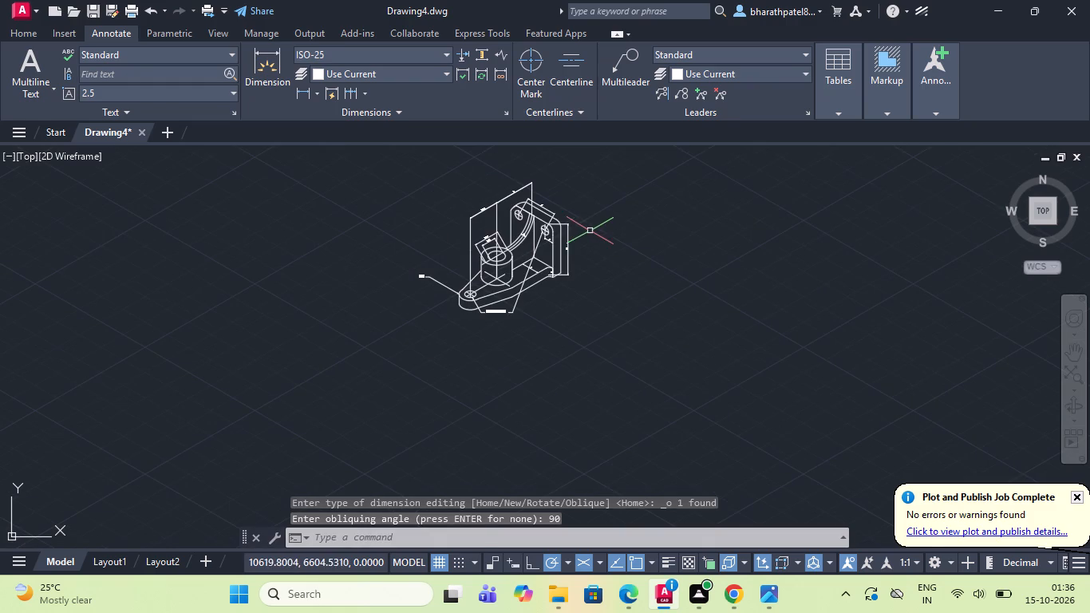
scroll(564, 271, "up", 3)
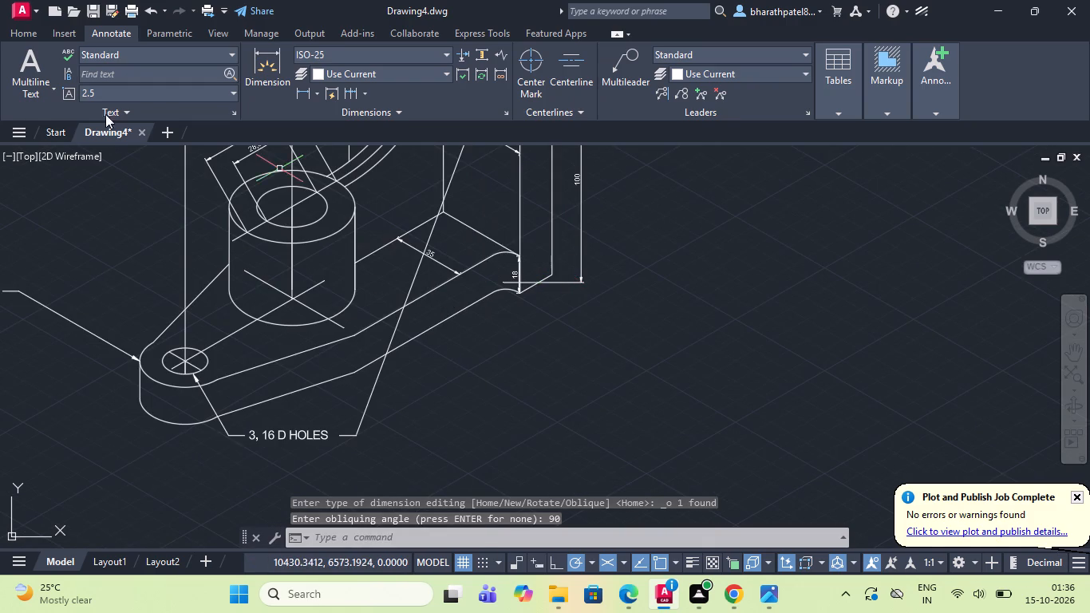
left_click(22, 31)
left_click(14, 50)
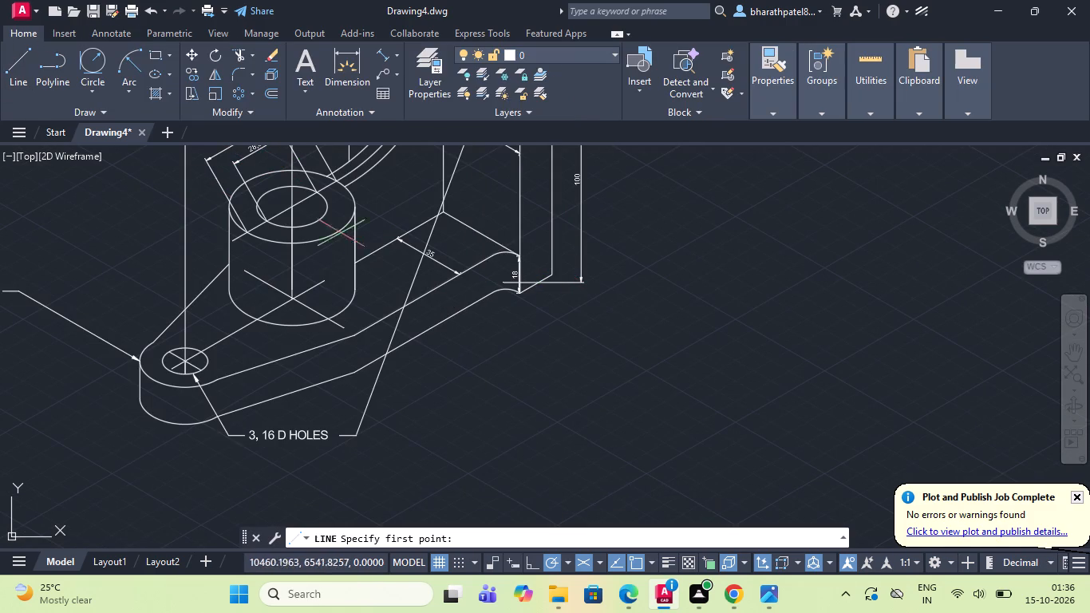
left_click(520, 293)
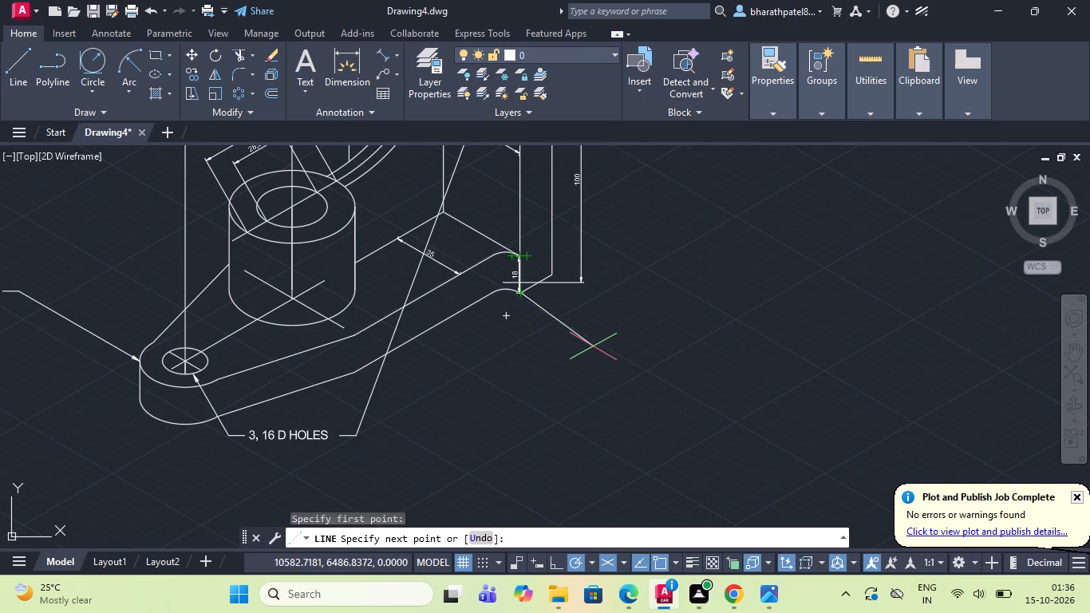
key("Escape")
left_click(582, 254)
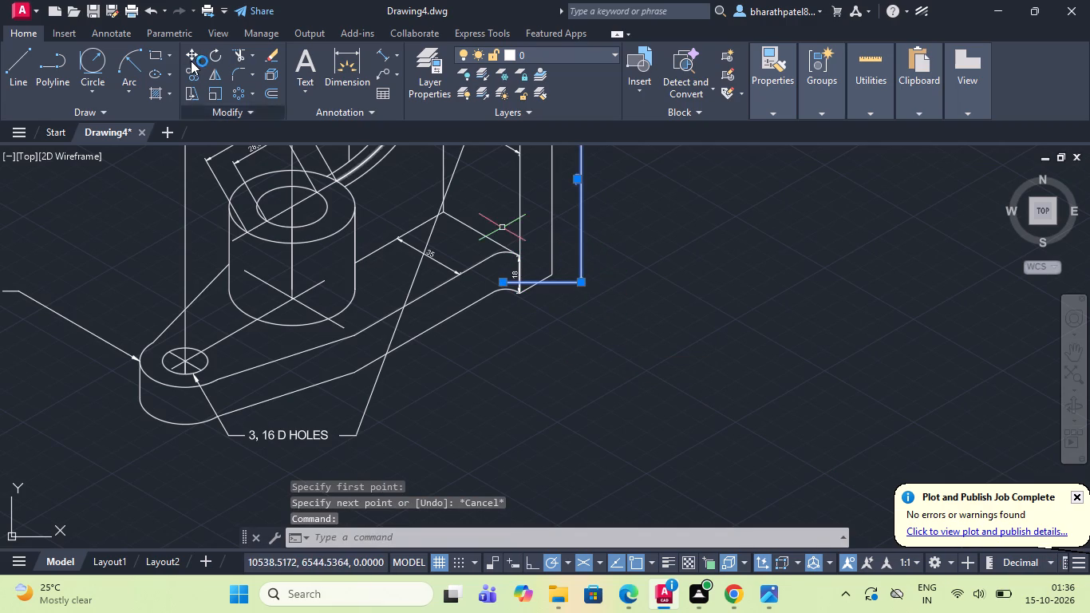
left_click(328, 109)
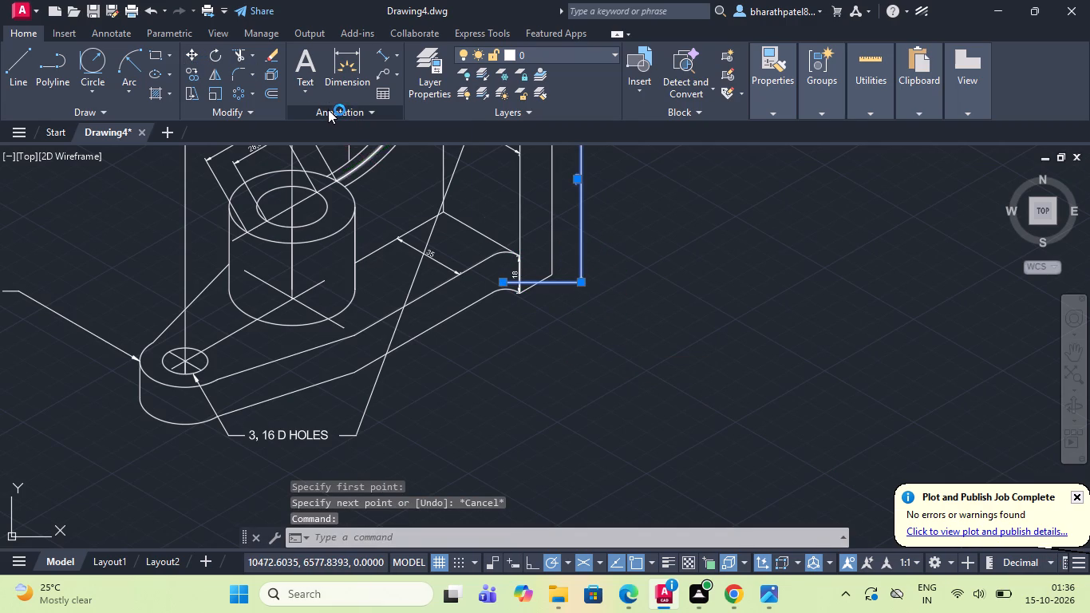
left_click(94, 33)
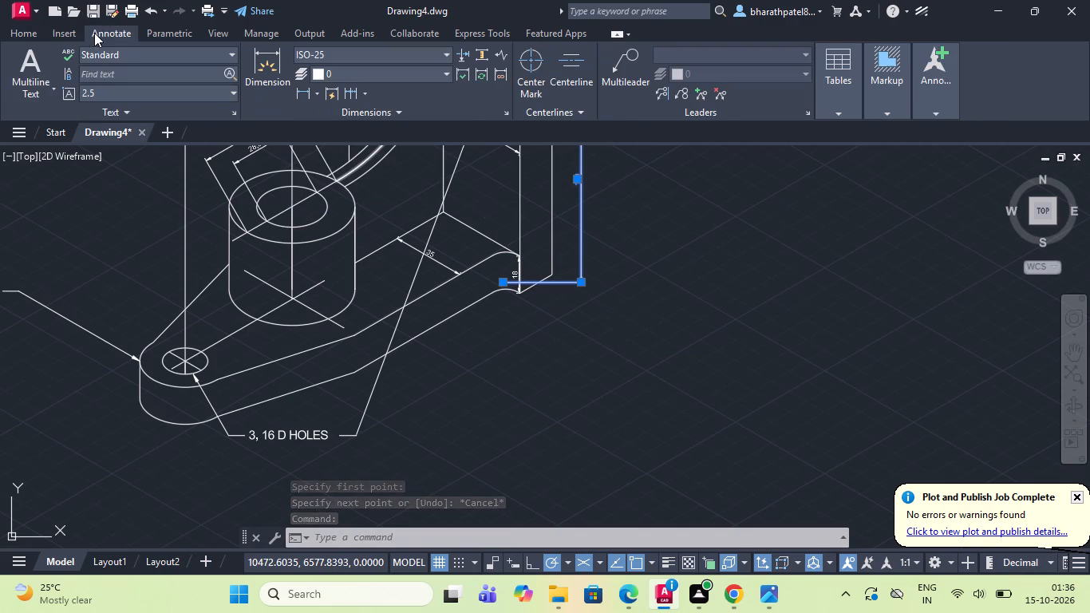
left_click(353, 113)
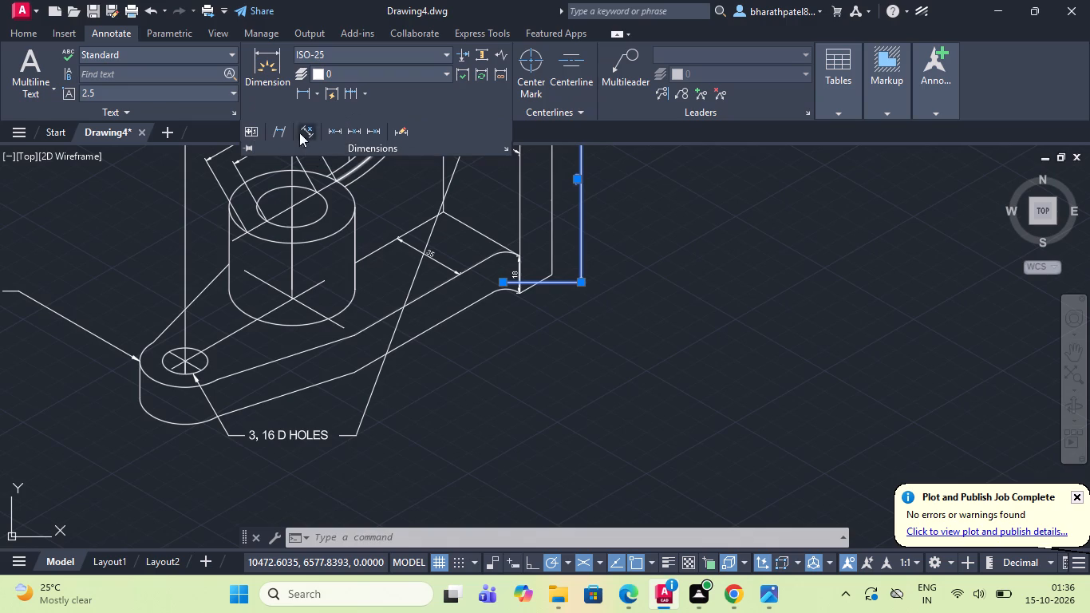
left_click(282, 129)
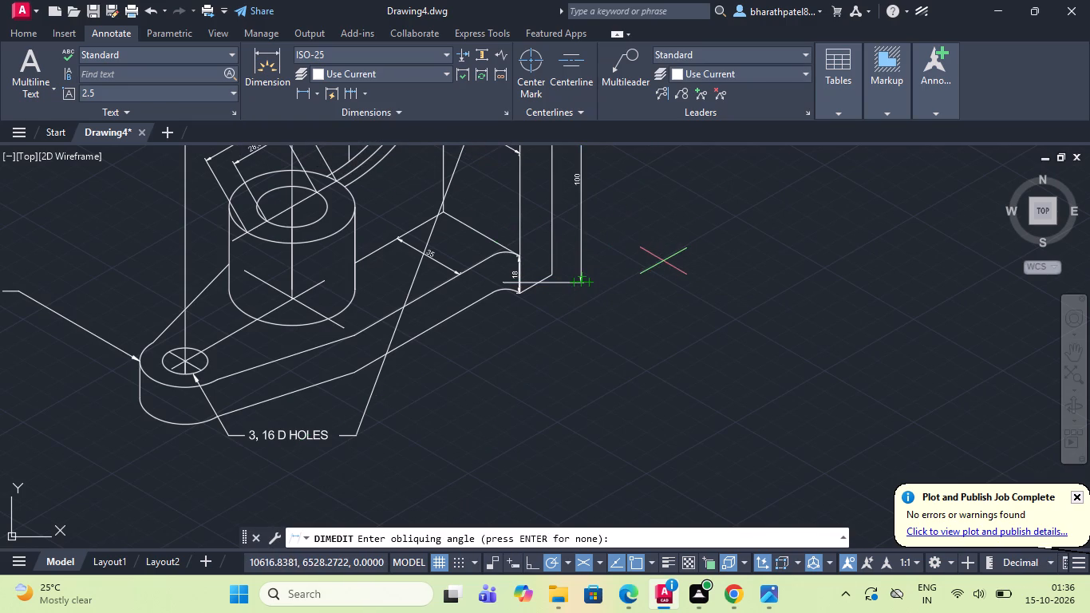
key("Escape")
Set the oblique angle of the upright plate's height dimension to 330.
left_click(581, 252)
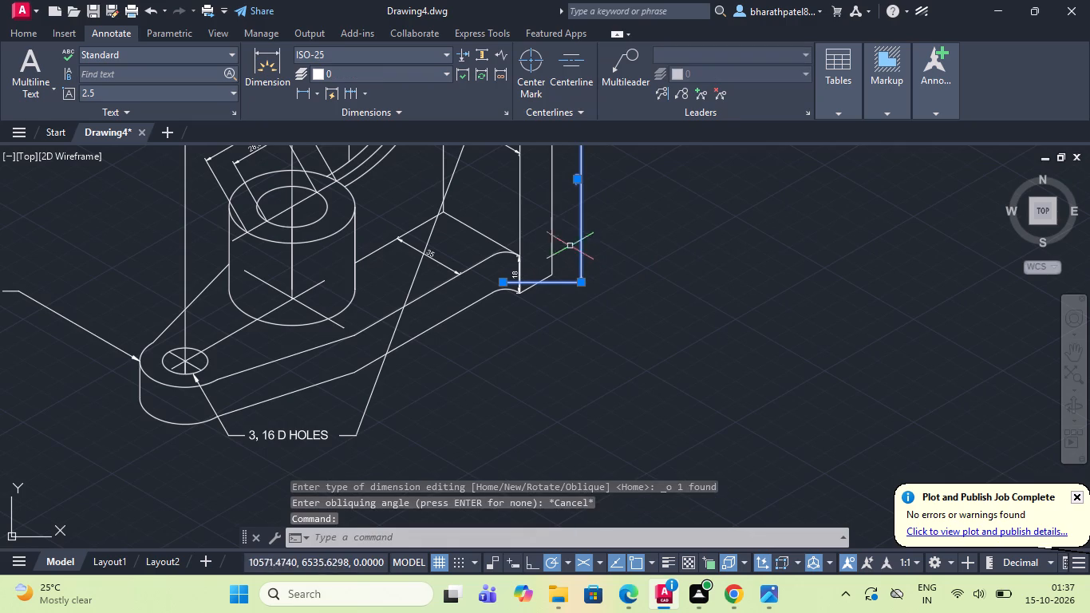
left_click(330, 114)
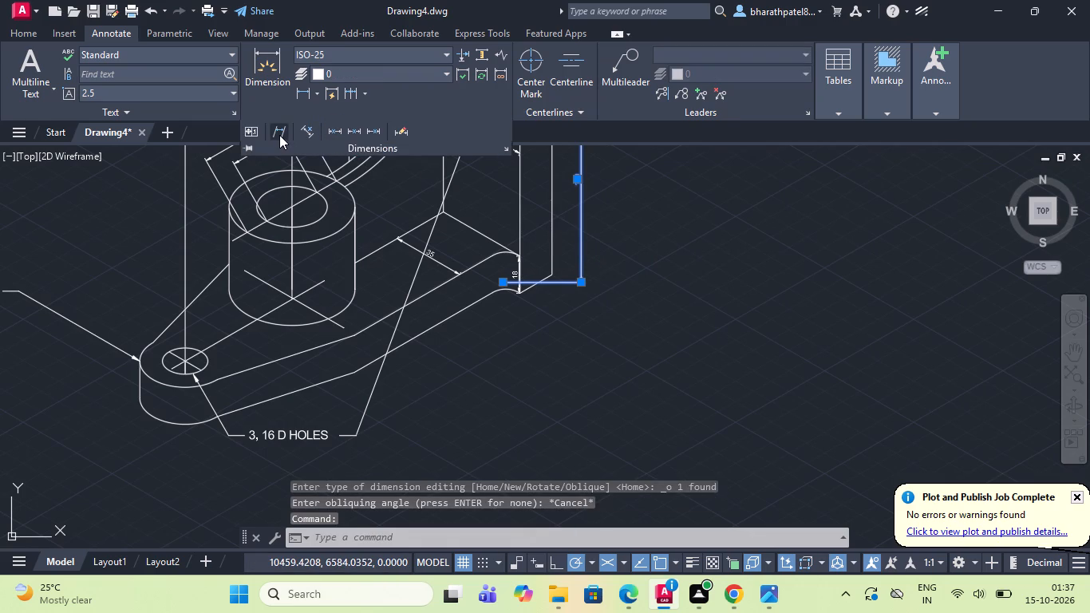
left_click(279, 134)
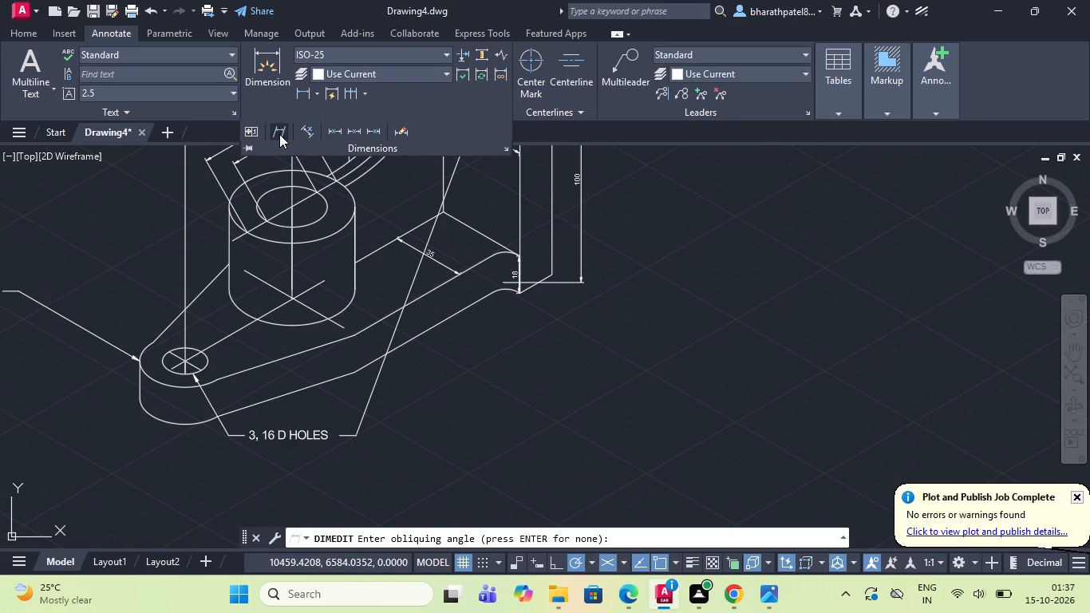
key("3")
key("3")
key("0")
key("Return")
scroll(279, 134, "down", 1)
scroll(444, 229, "down", 2)
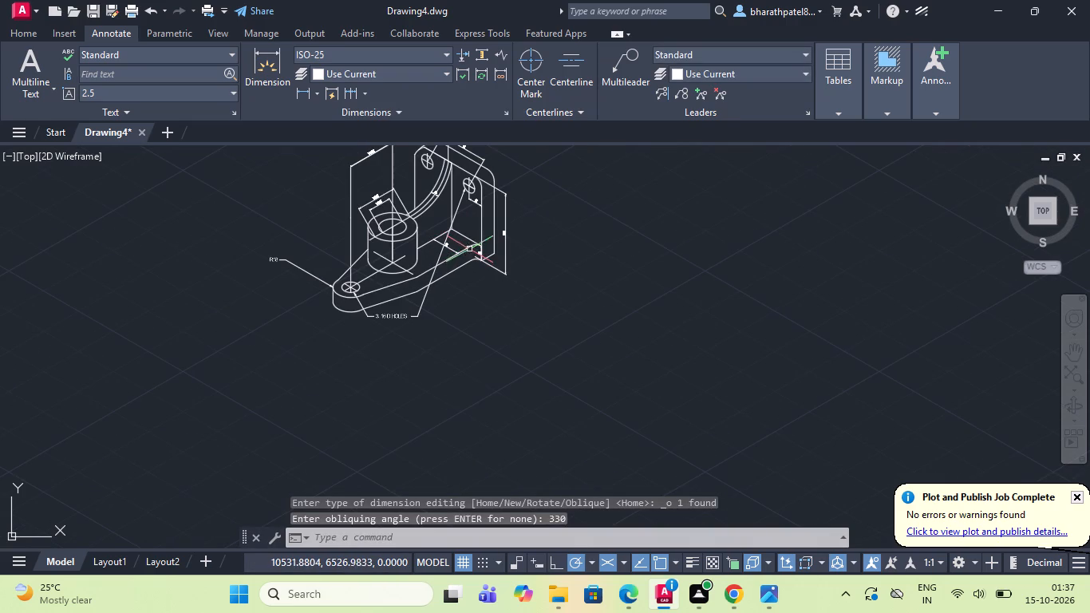
Apply an oblique angle of 150 to the two end-to-end length dimensions, 61.25 and 80, above the bracket.
scroll(434, 241, "down", 2)
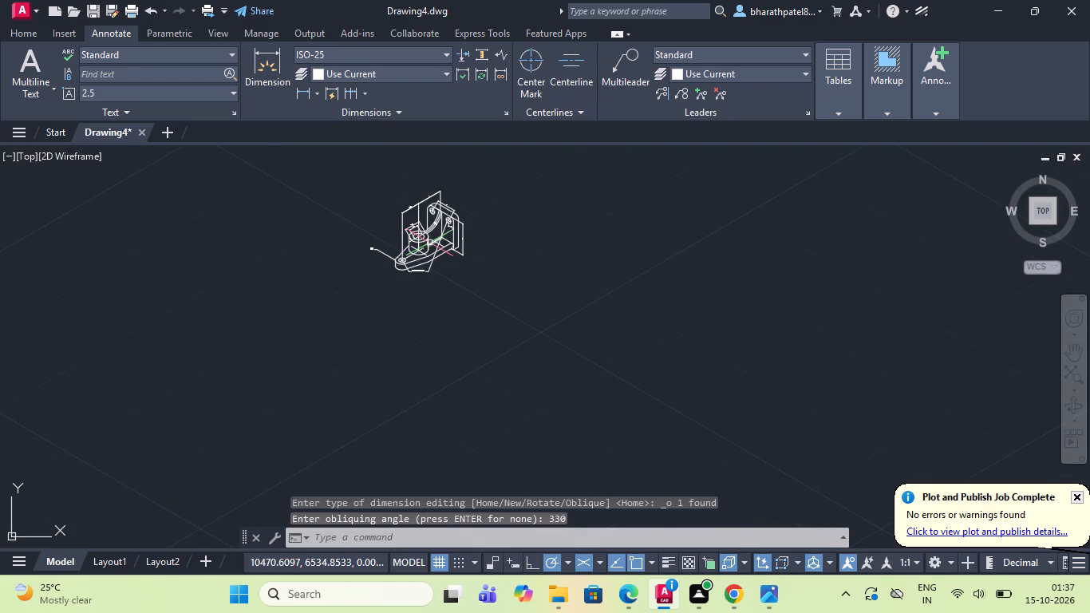
scroll(385, 196, "up", 3)
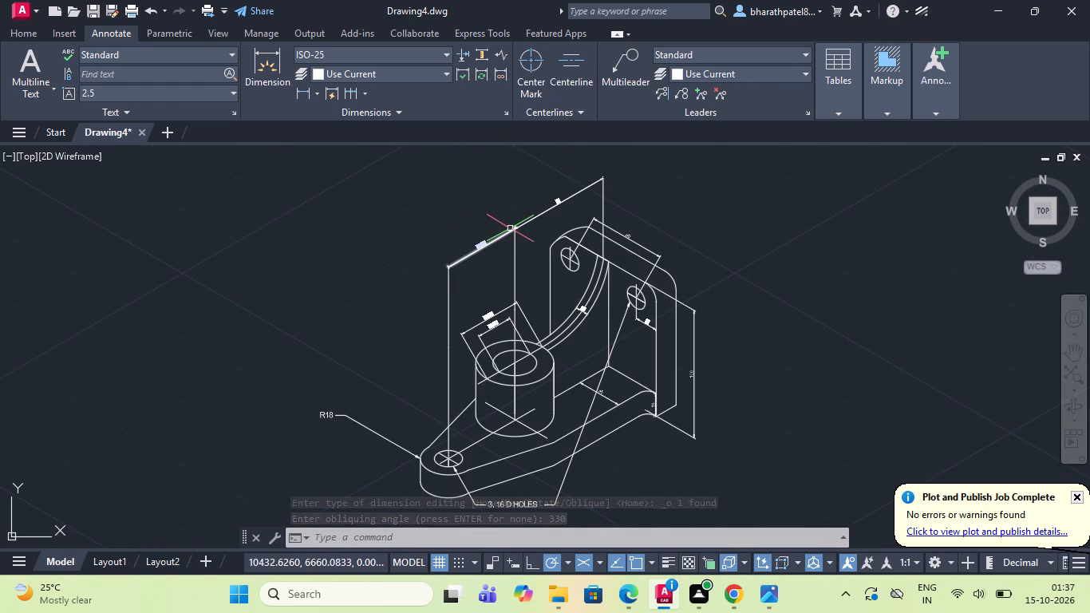
left_click(509, 228)
left_click(532, 219)
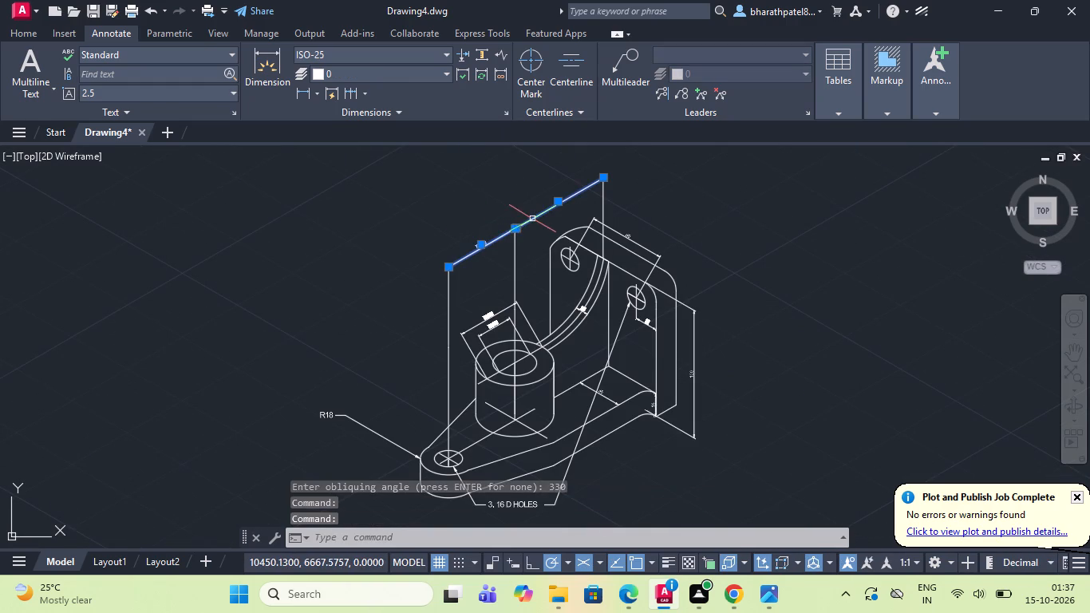
left_click(508, 250)
left_click(516, 248)
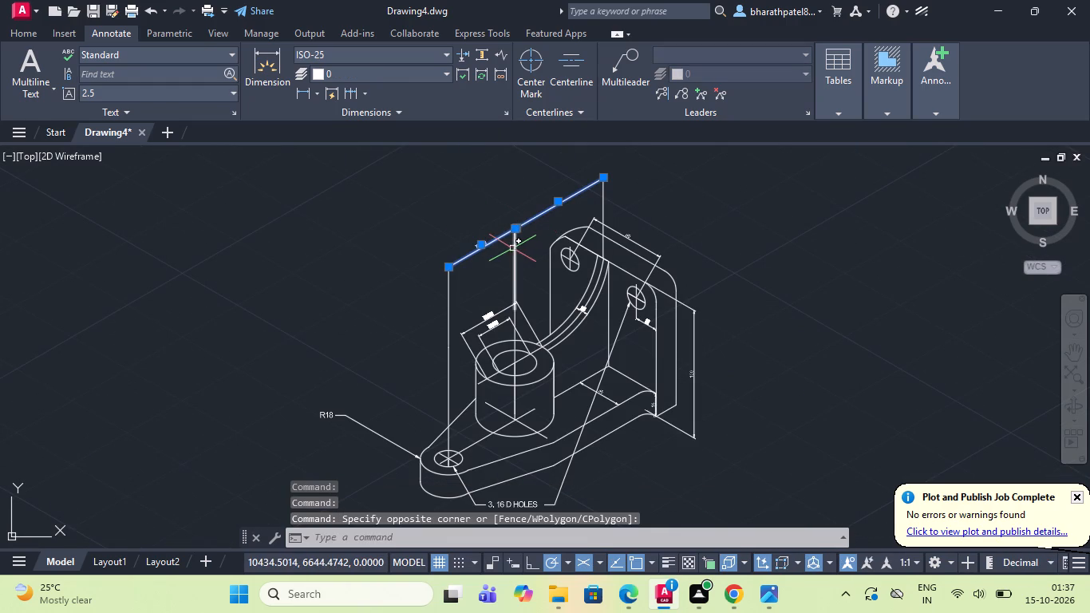
left_click(512, 249)
left_click(516, 260)
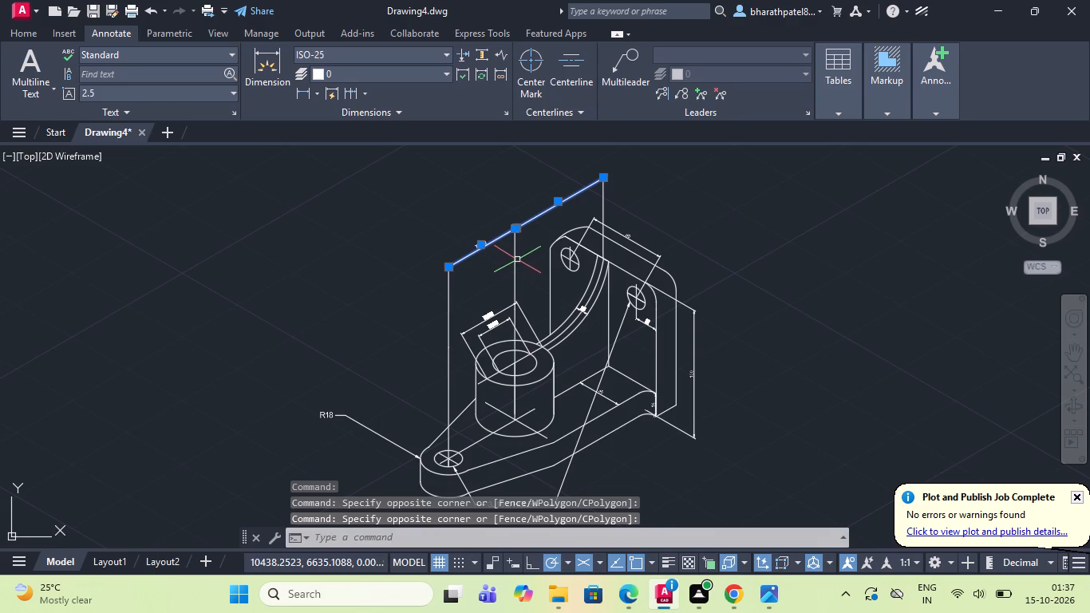
left_click(514, 271)
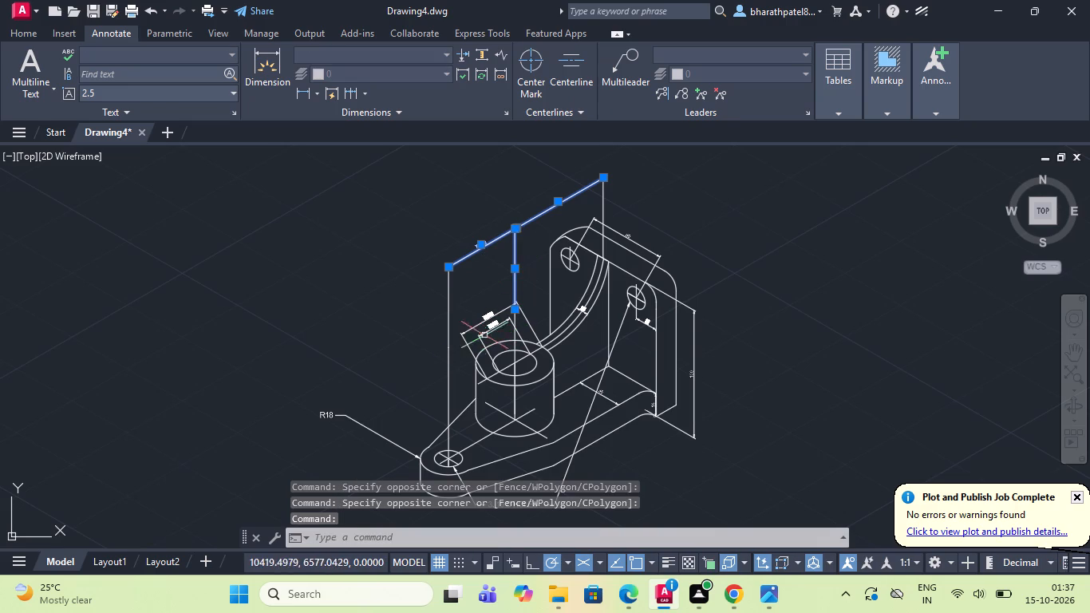
left_click(450, 333)
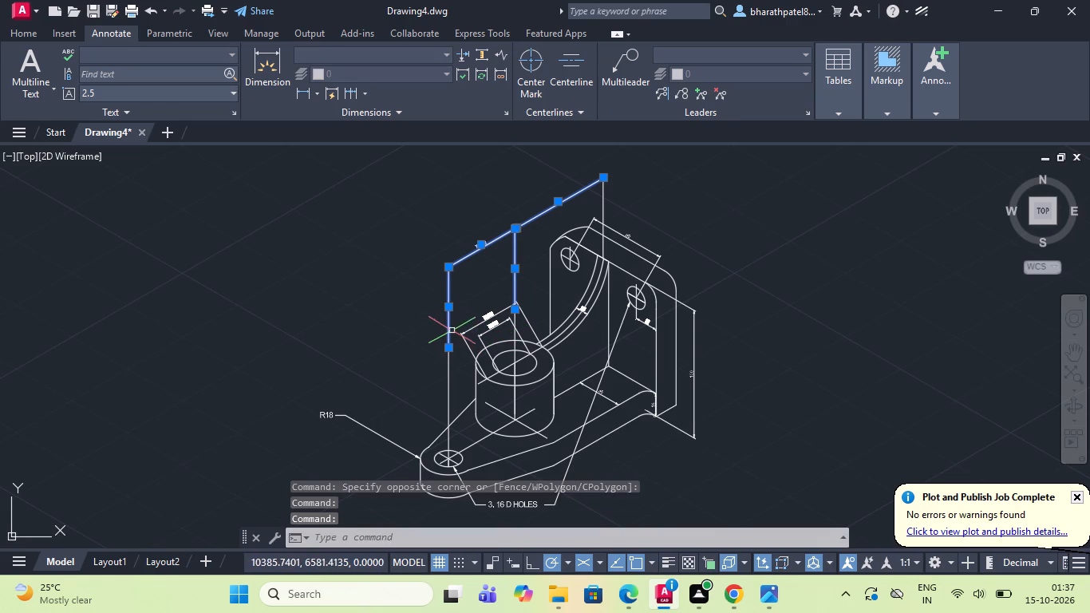
scroll(452, 330, "down", 1)
scroll(445, 376, "up", 3)
left_click(457, 364)
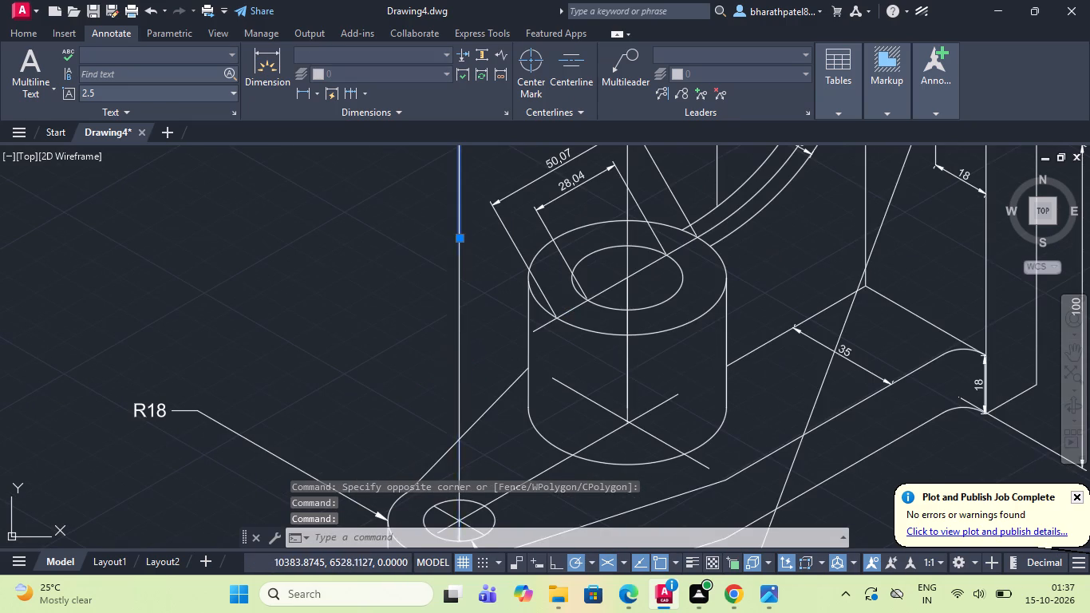
left_click(629, 255)
scroll(629, 255, "down", 3)
scroll(677, 174, "up", 3)
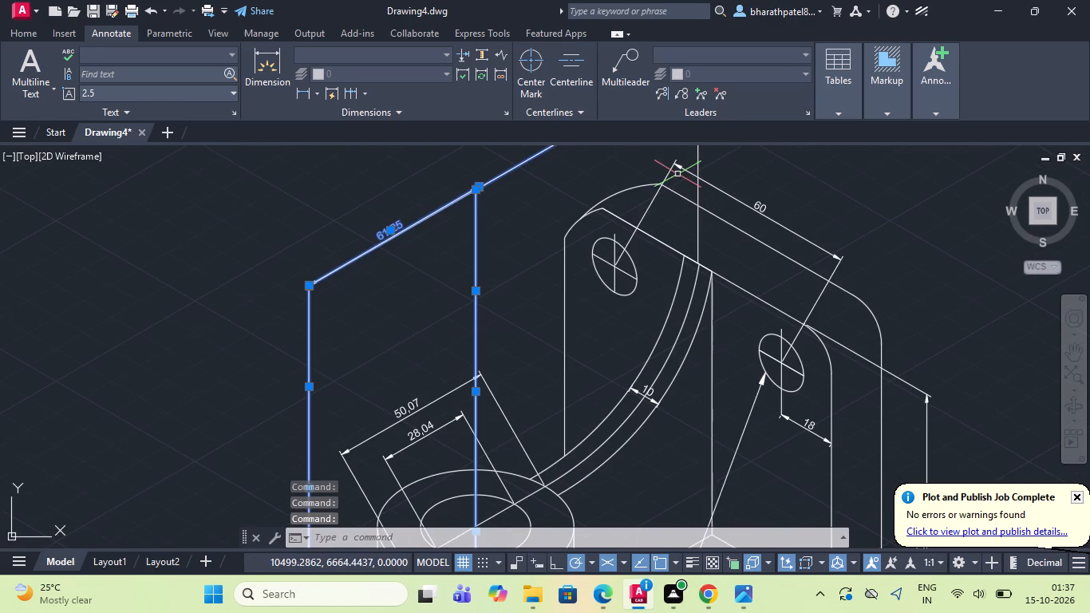
left_click(698, 158)
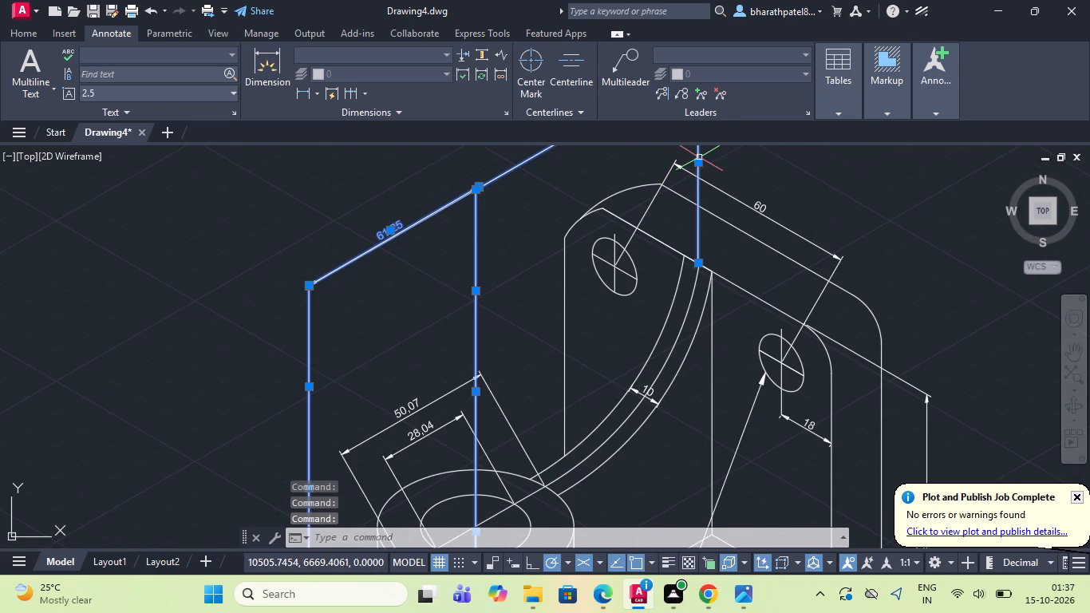
scroll(695, 158, "down", 4)
scroll(701, 170, "up", 3)
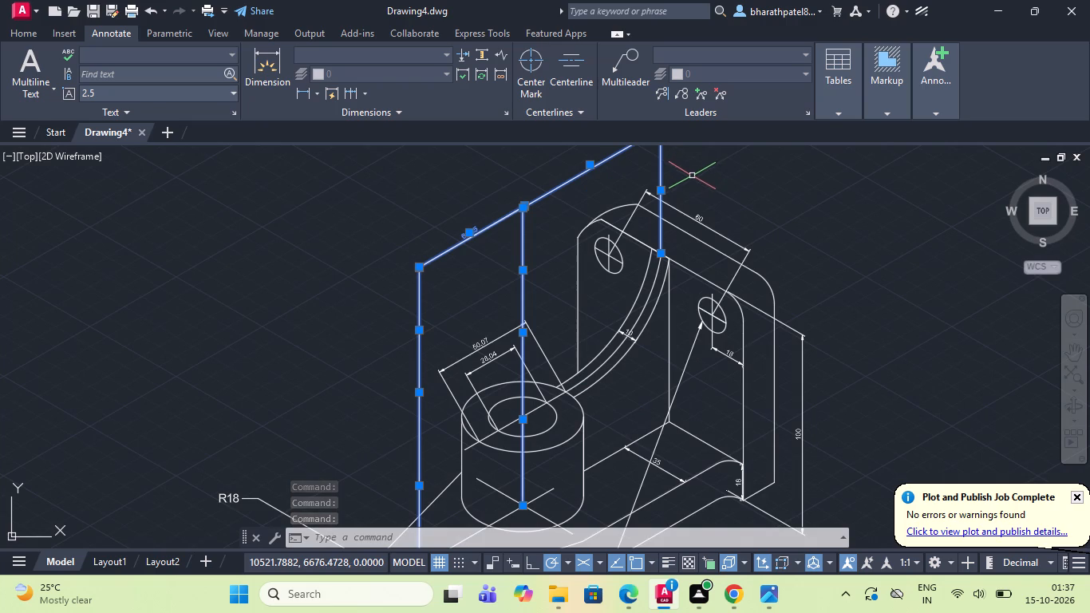
scroll(683, 181, "down", 2)
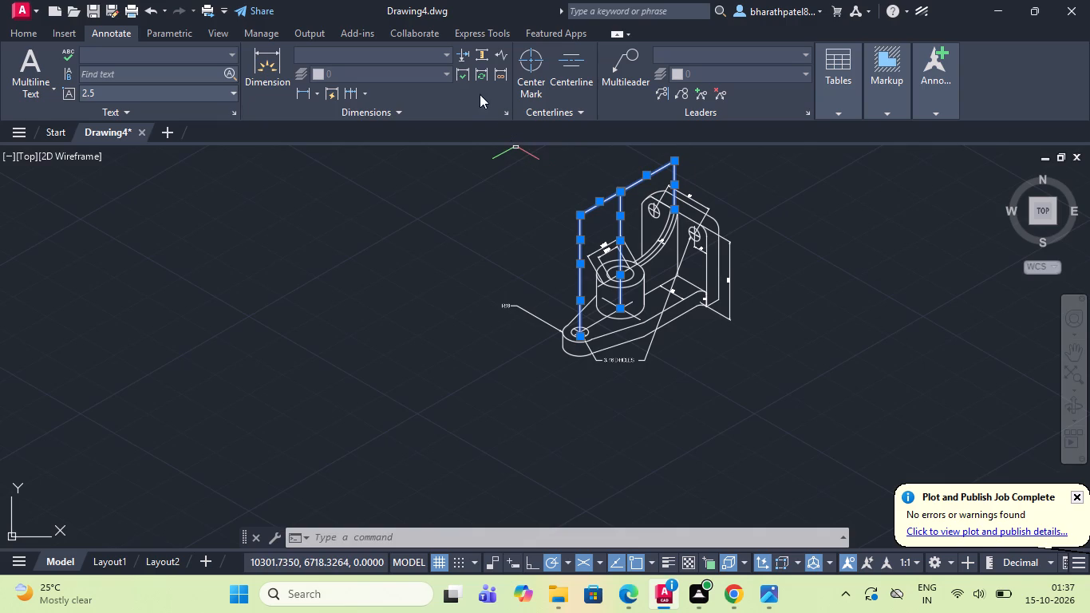
left_click(381, 108)
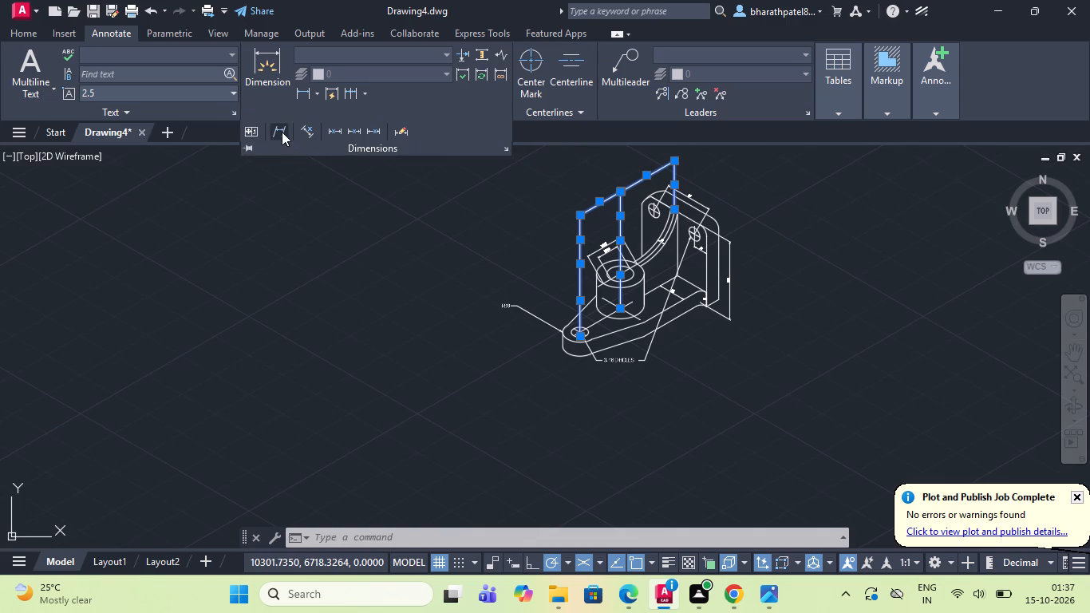
left_click(280, 130)
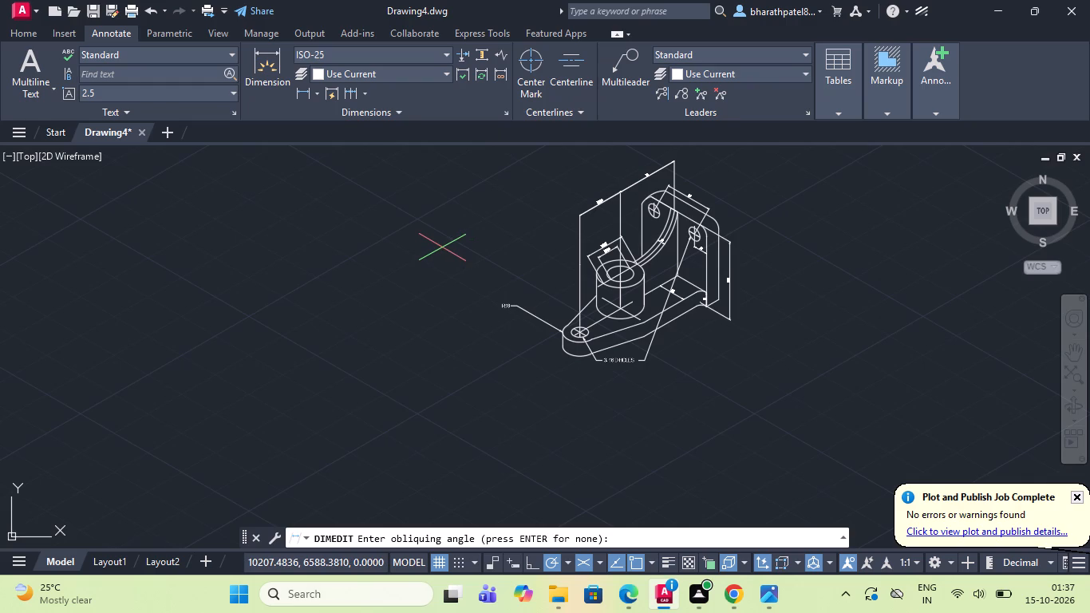
type("15")
key("0")
key("Return")
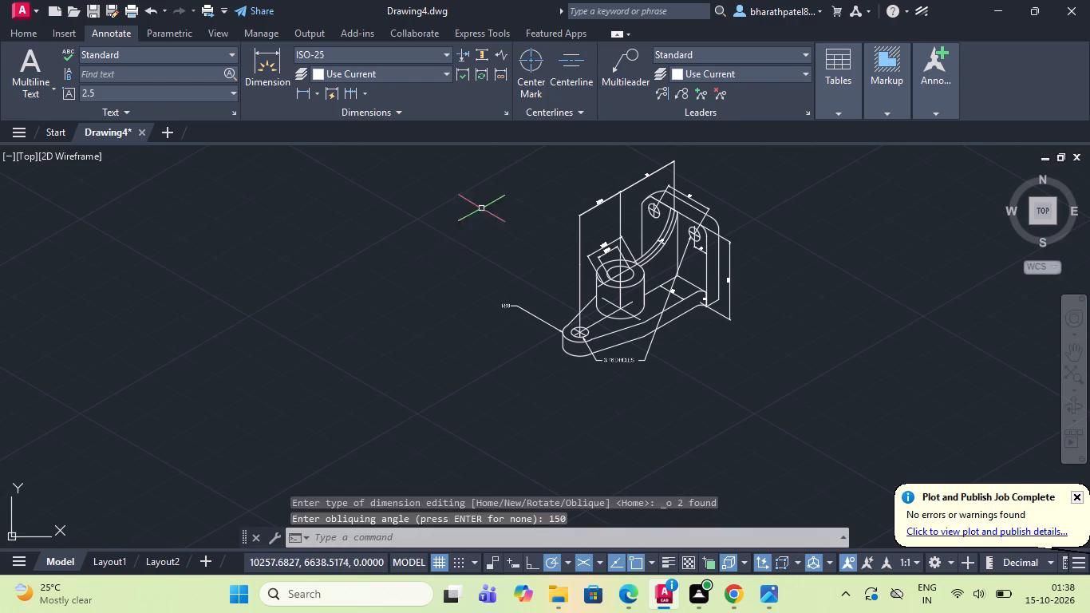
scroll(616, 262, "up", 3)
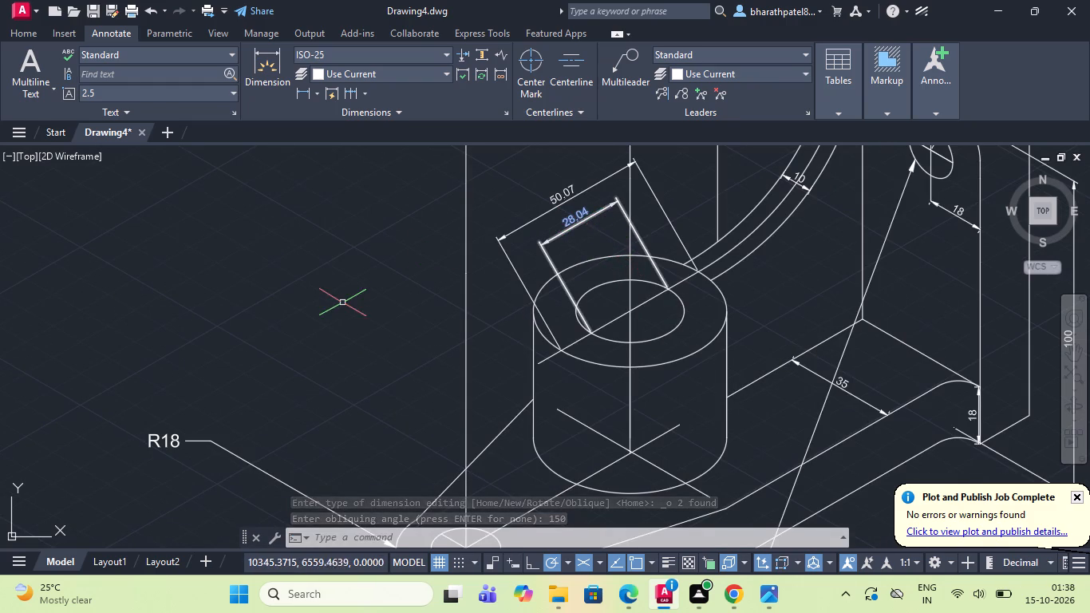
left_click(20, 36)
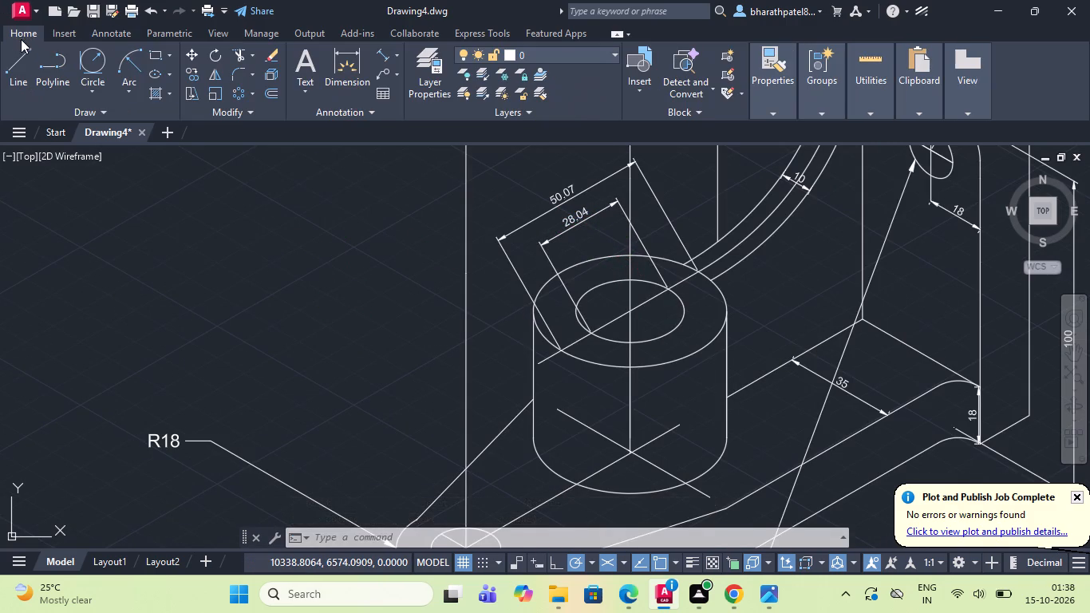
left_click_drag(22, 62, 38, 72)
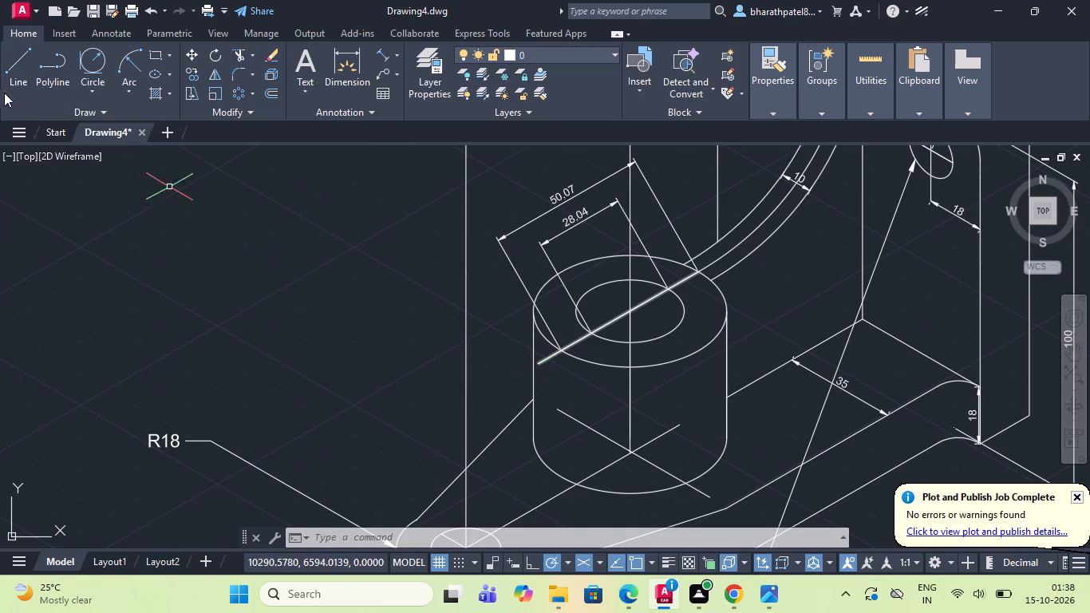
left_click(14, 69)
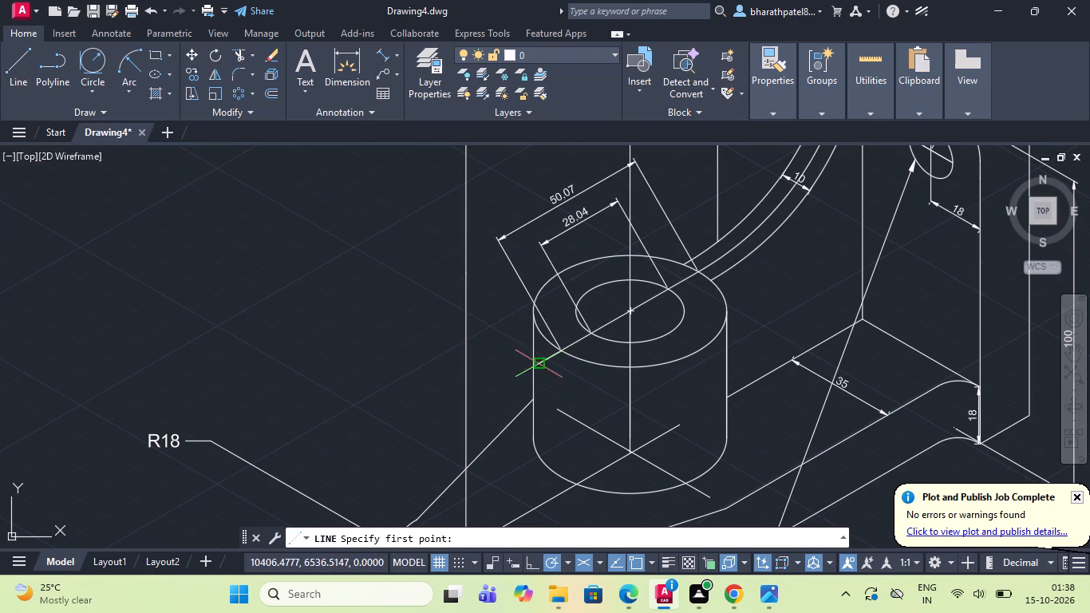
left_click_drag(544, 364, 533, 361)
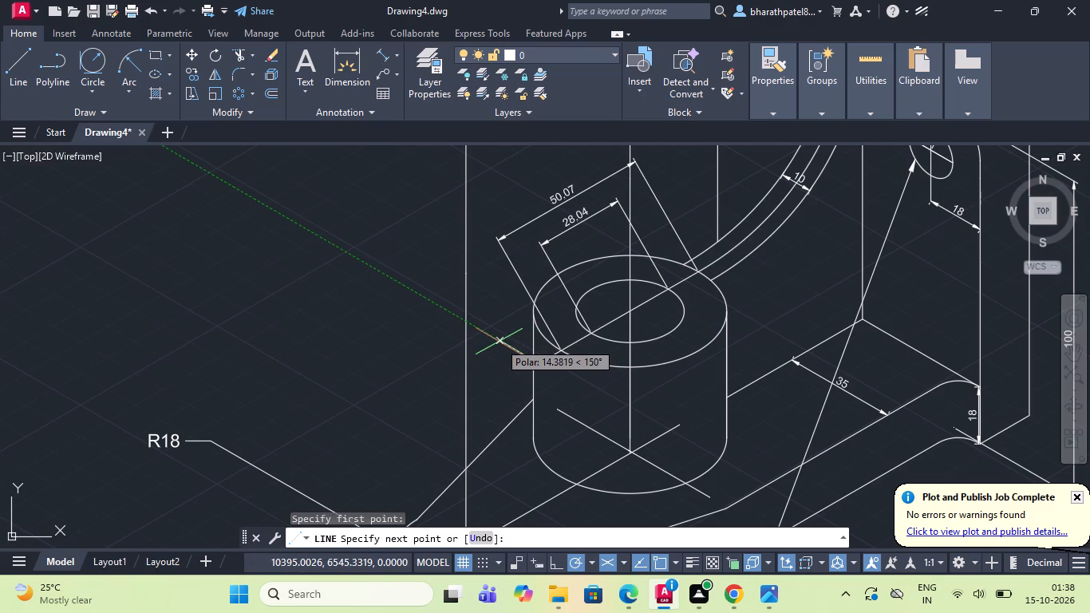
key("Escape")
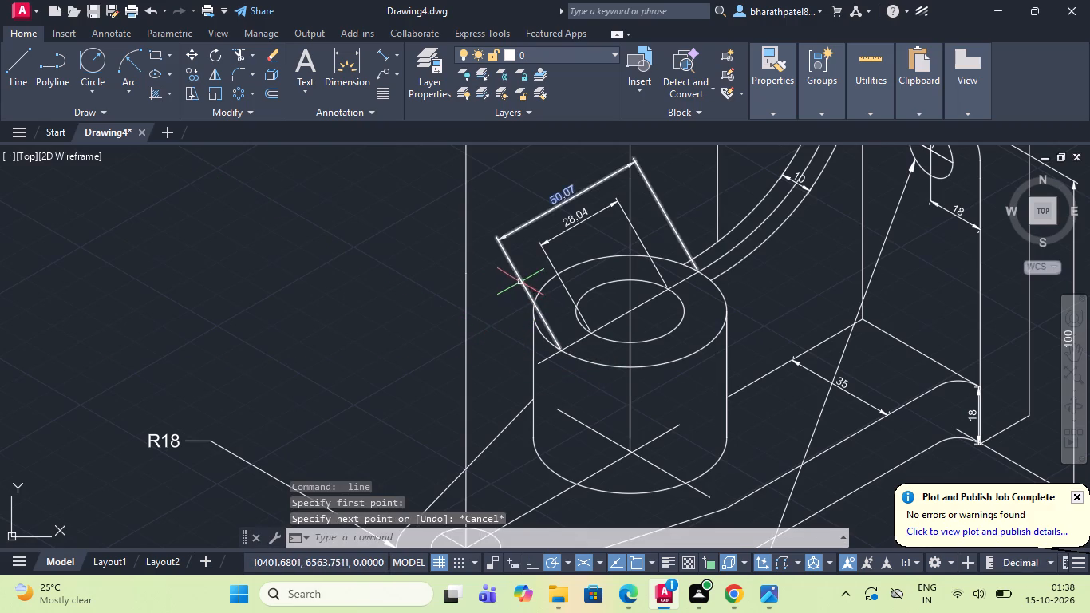
Apply an oblique angle of 150 to the outer and inner diameter dimensions on top of the cylindrical boss.
left_click(520, 282)
left_click(549, 265)
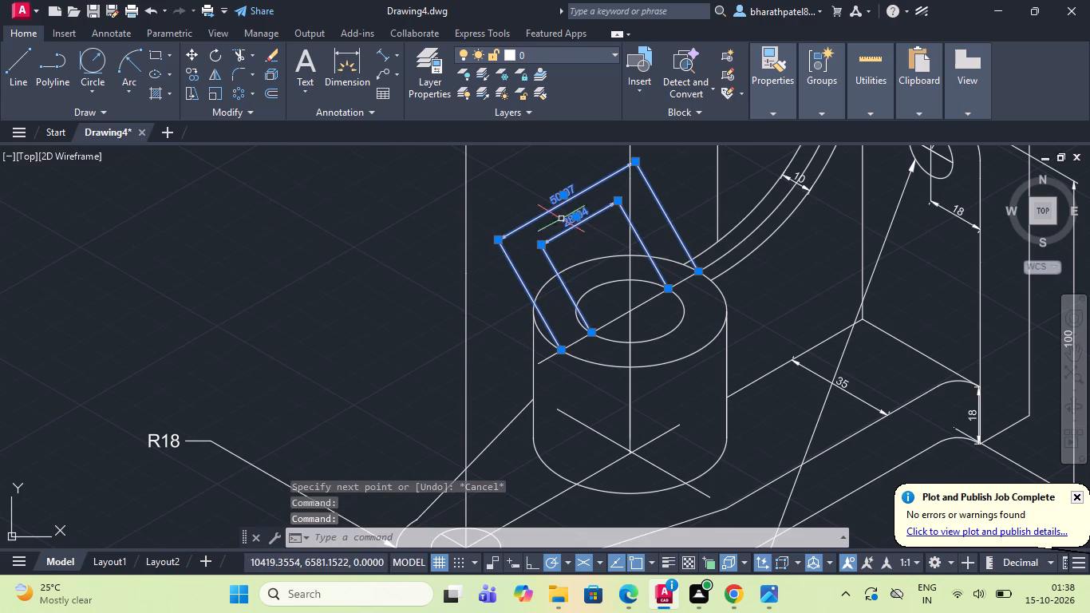
scroll(589, 253, "down", 3)
scroll(614, 223, "up", 3)
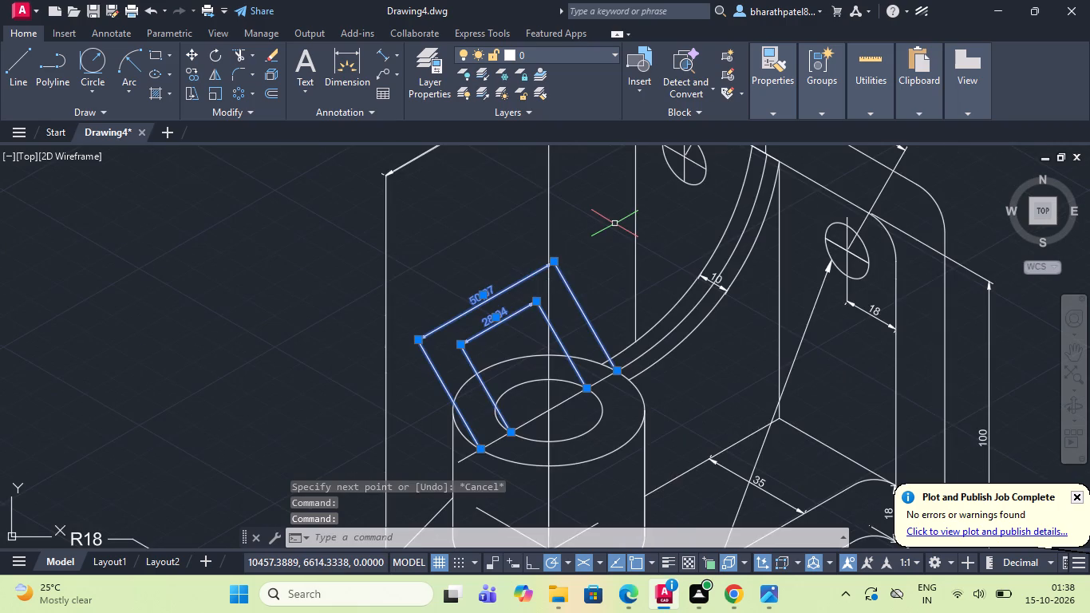
scroll(614, 223, "down", 2)
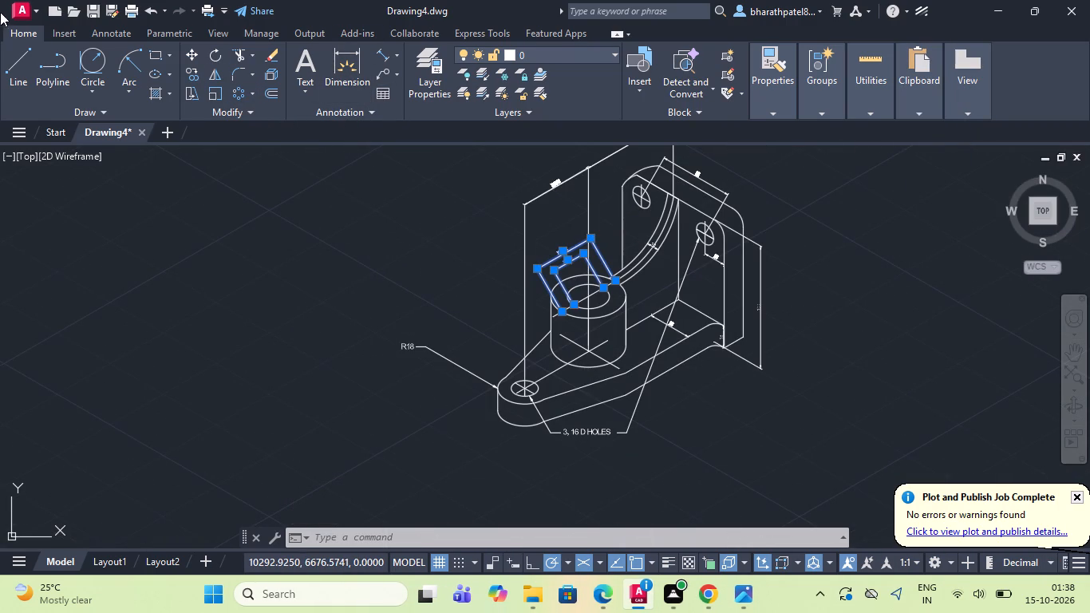
left_click(113, 33)
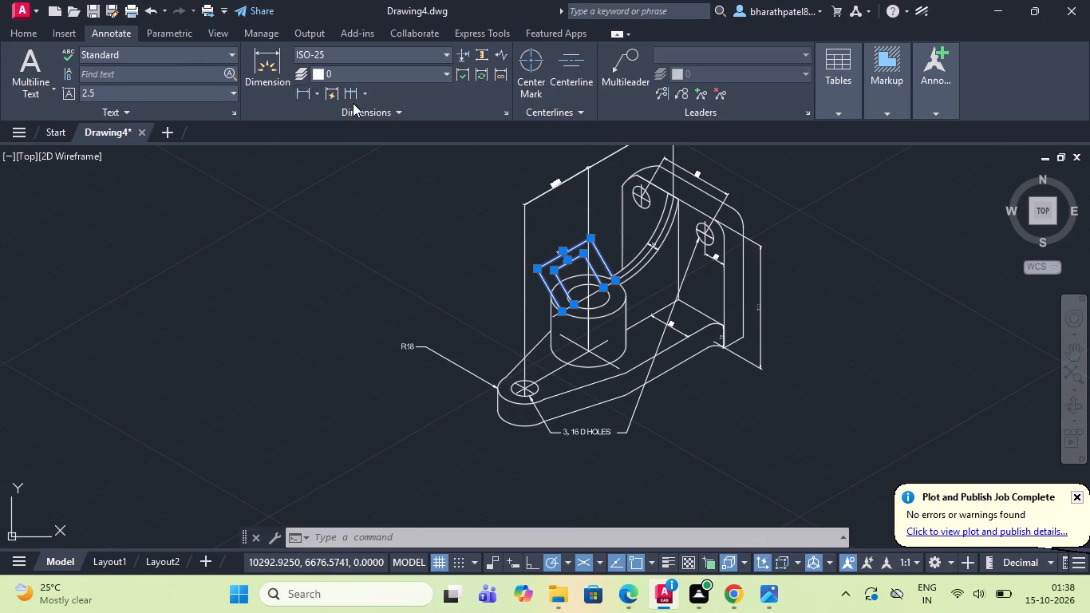
left_click(365, 109)
left_click(281, 130)
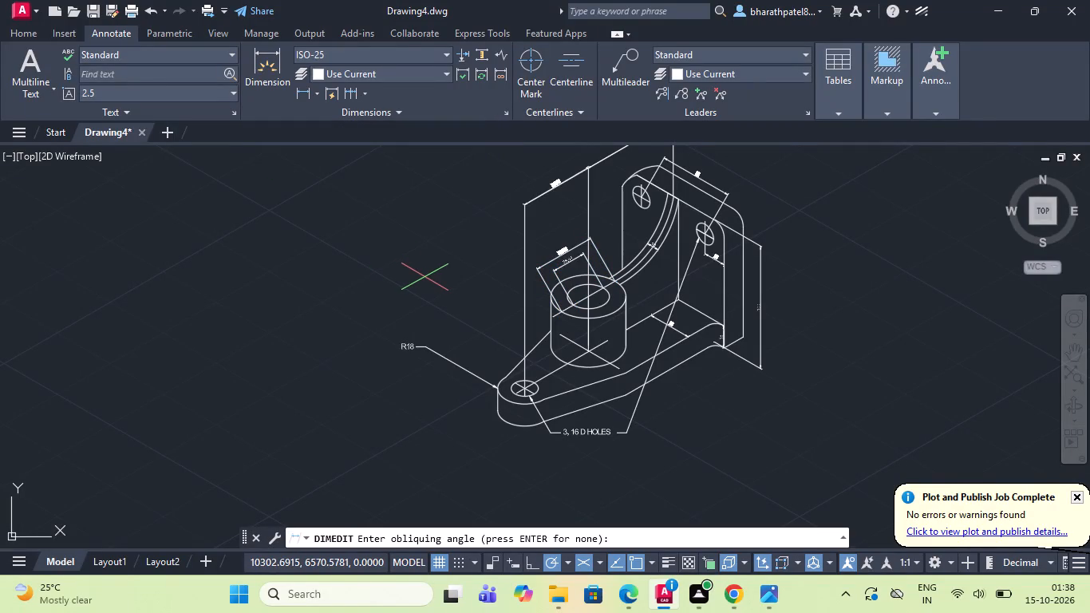
key("1")
key("5")
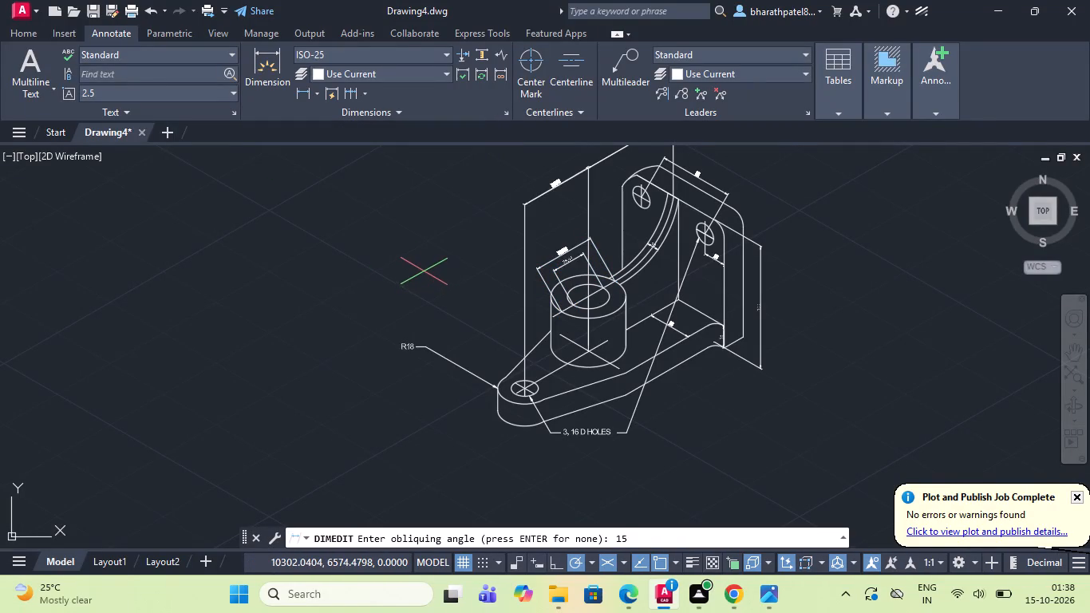
key("0")
key("Return")
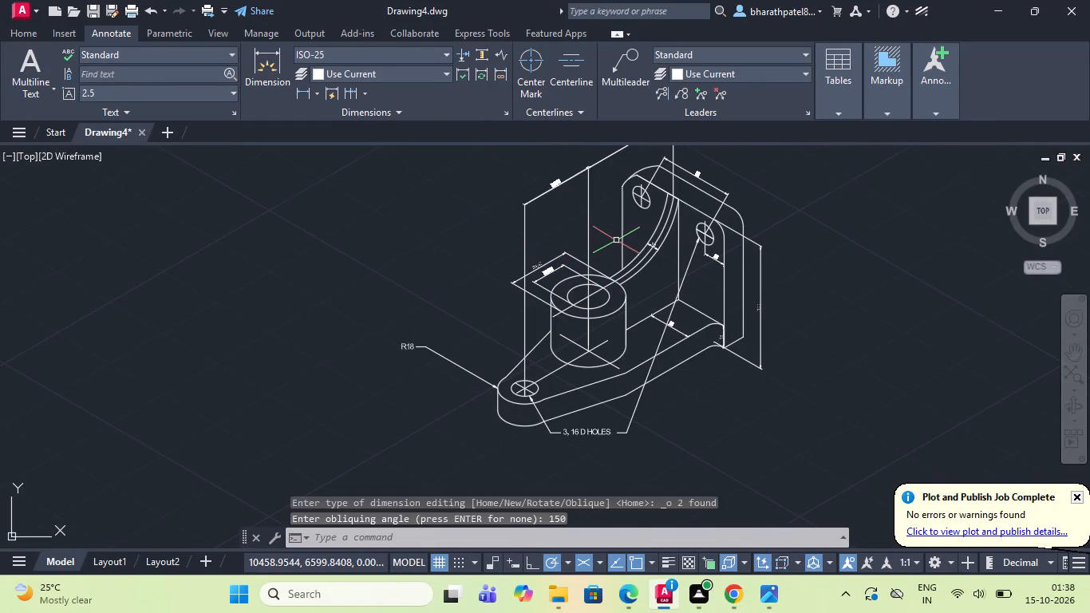
Apply an oblique angle of 30 to the 60 dimension between the two holes of the upright plate.
scroll(616, 240, "up", 2)
scroll(615, 240, "down", 2)
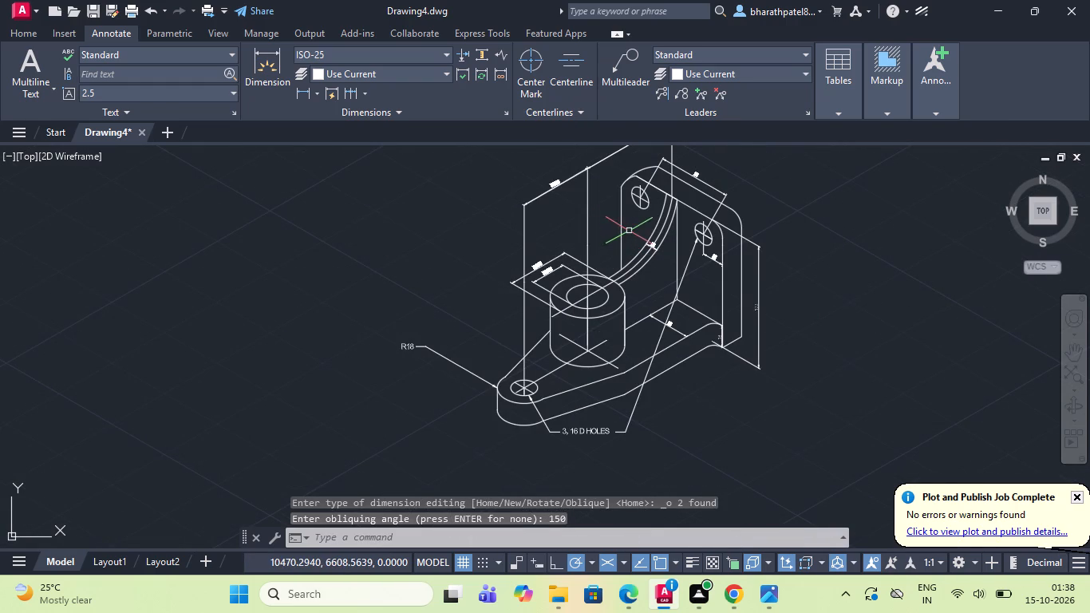
scroll(563, 223, "down", 2)
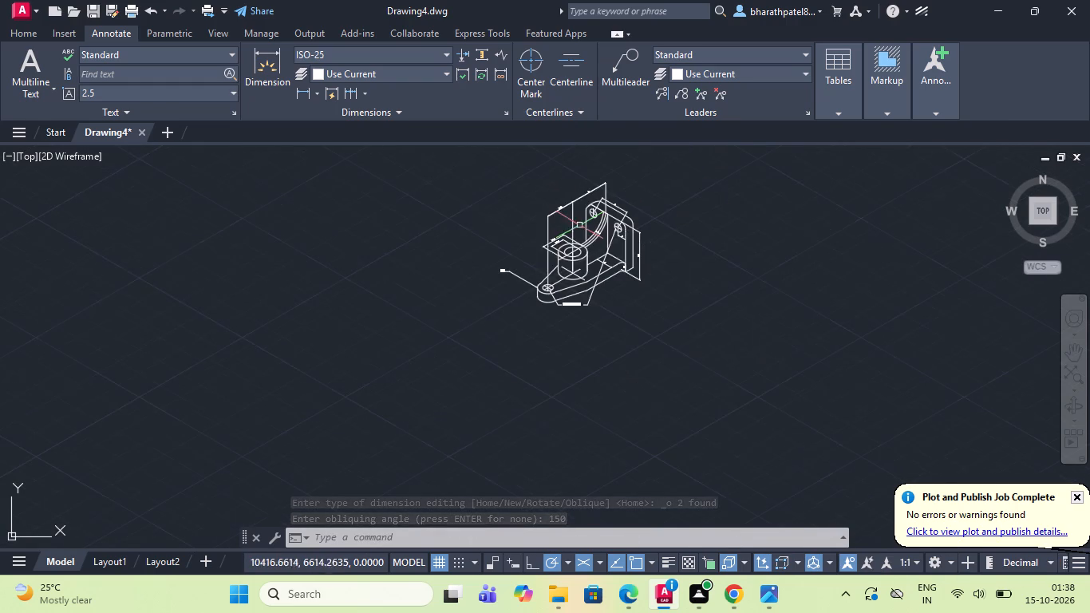
scroll(664, 192, "up", 3)
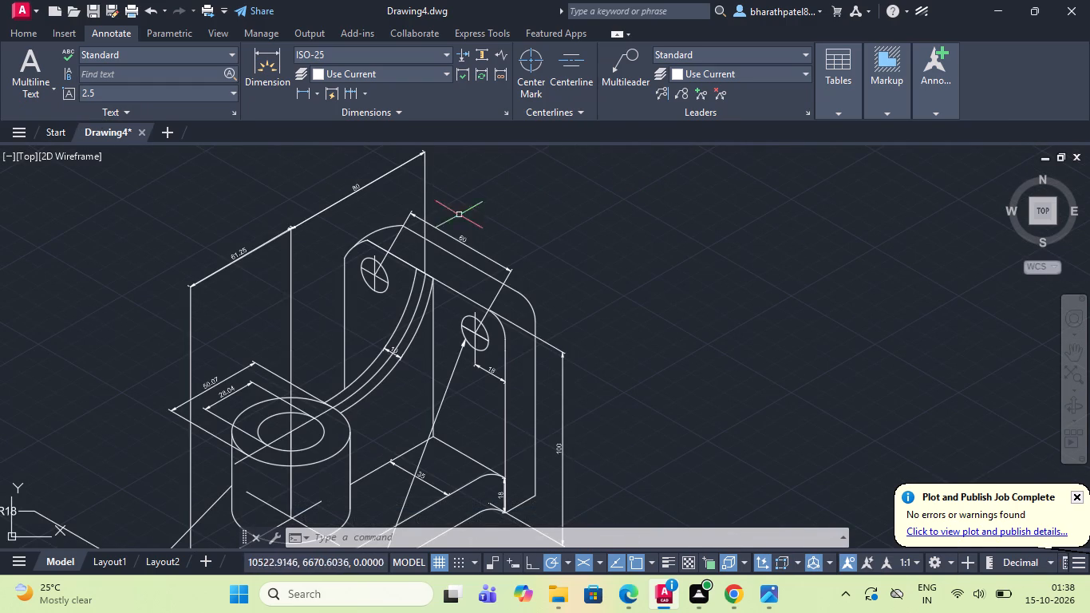
left_click(492, 259)
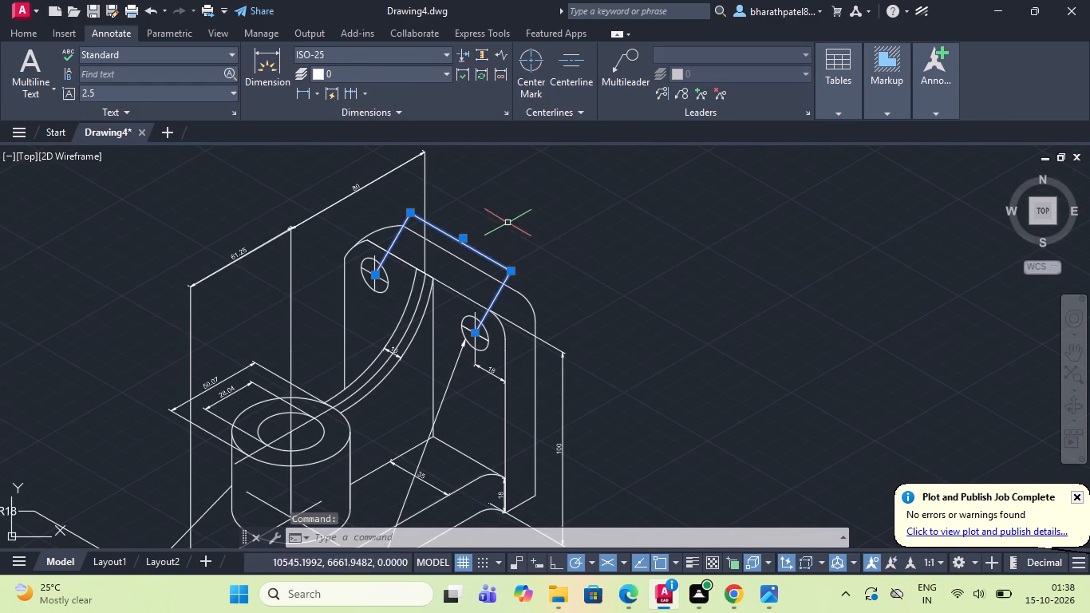
left_click(298, 111)
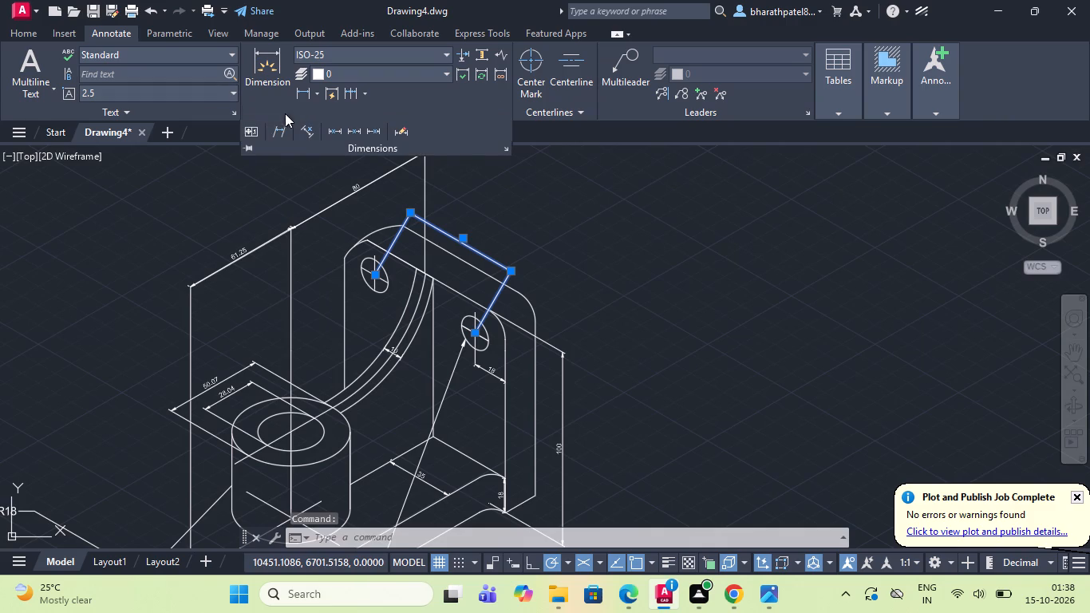
left_click(277, 130)
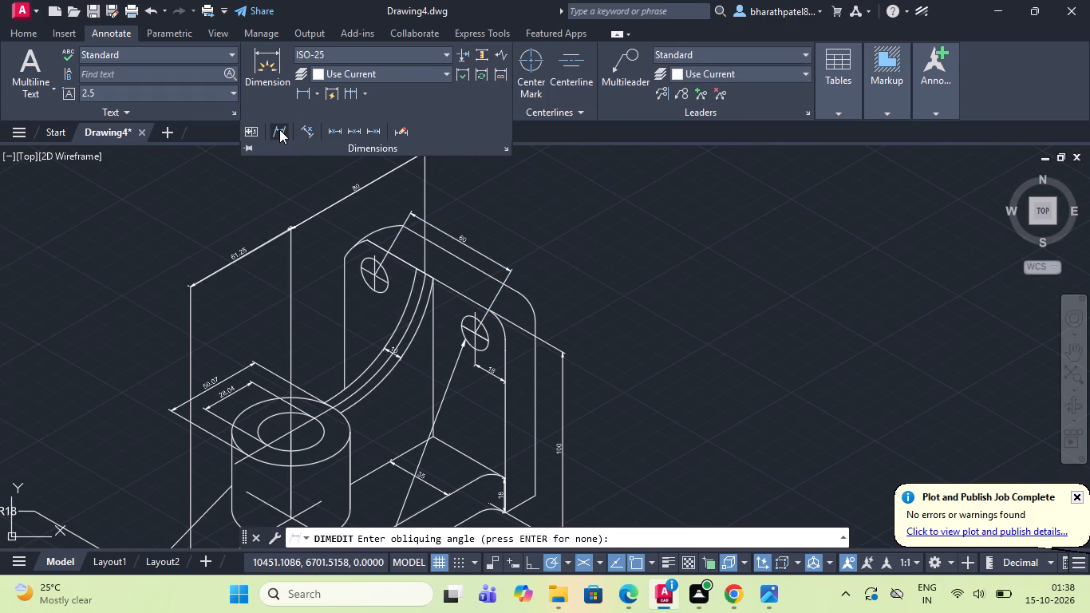
key("3")
key("0")
key("Return")
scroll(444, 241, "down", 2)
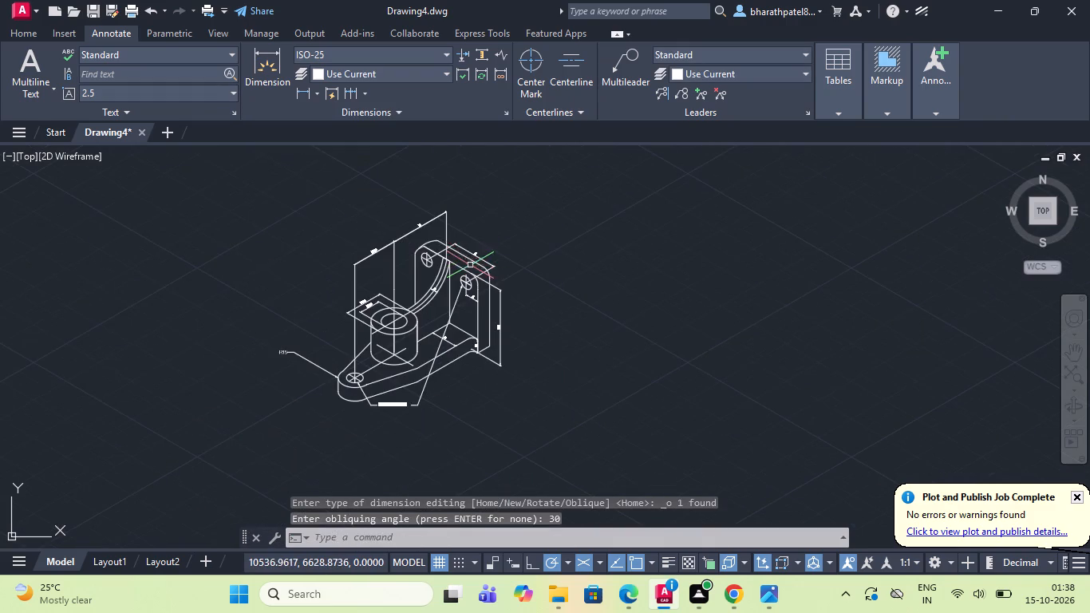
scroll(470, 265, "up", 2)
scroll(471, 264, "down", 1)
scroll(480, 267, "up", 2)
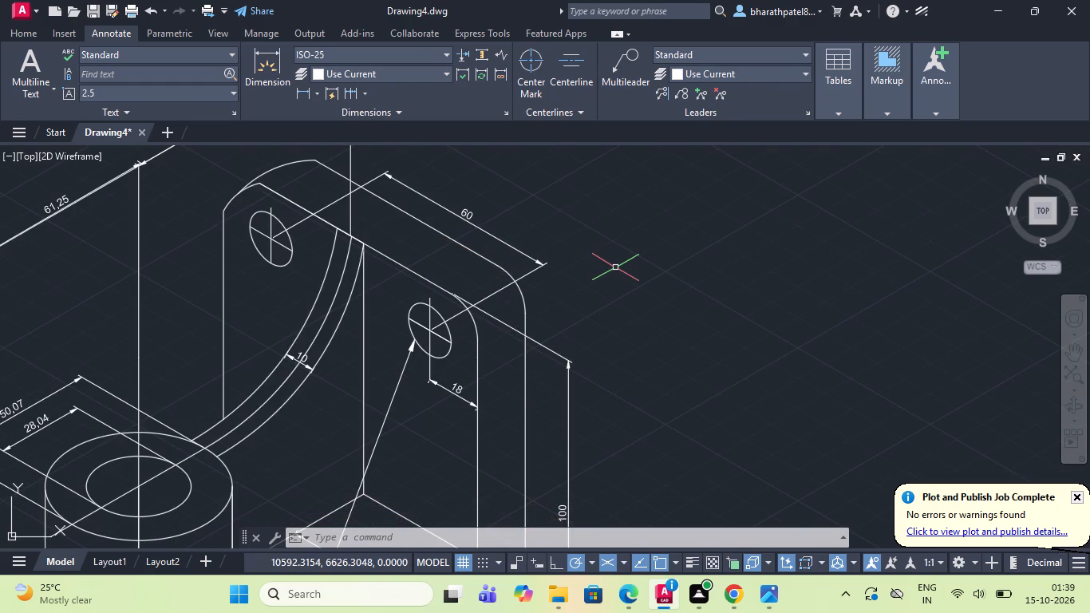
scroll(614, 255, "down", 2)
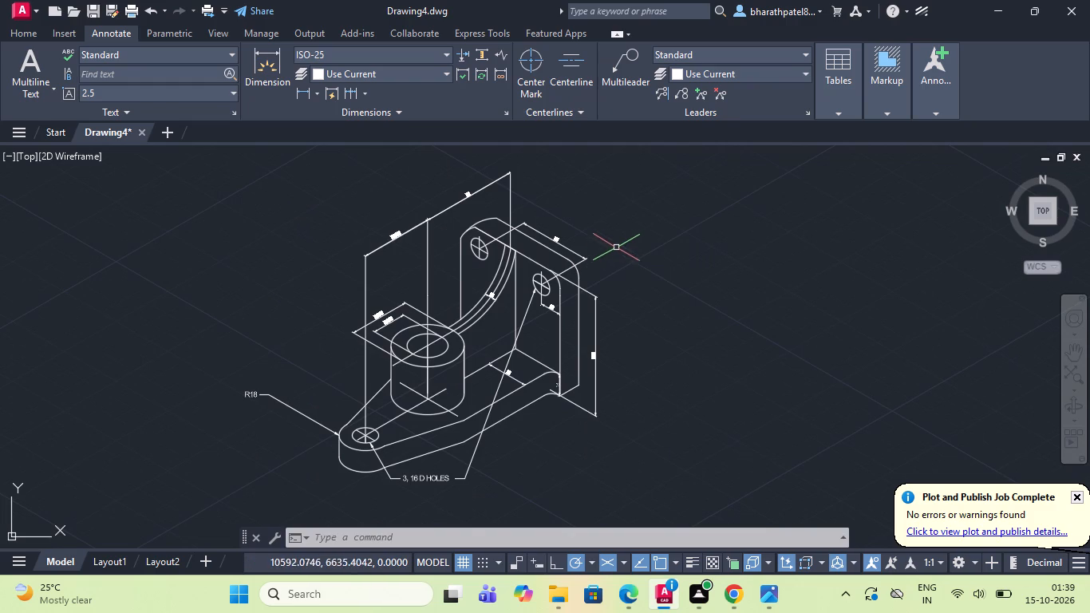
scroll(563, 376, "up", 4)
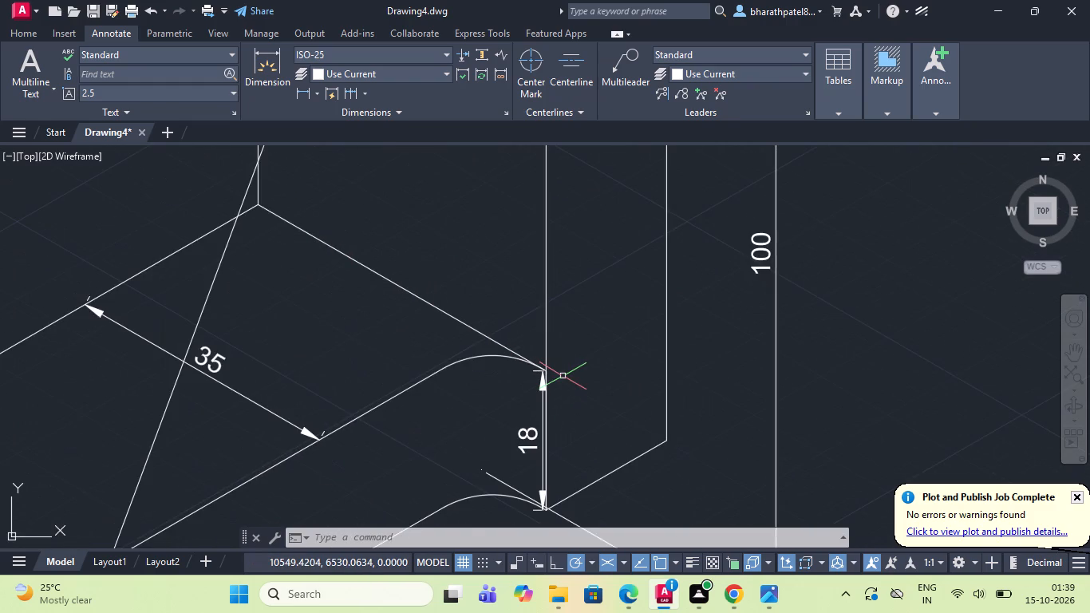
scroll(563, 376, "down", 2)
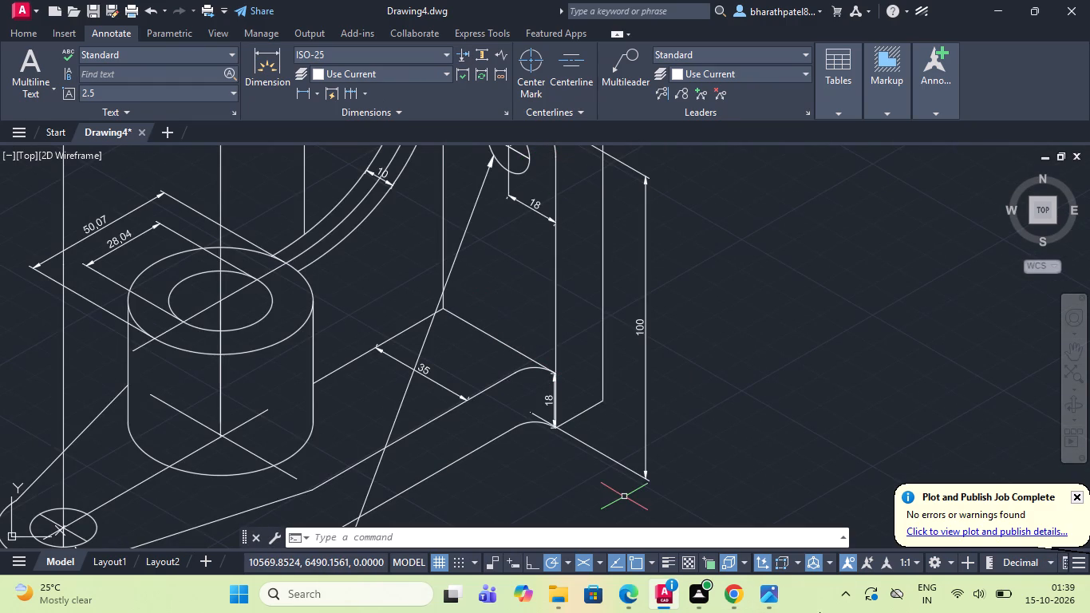
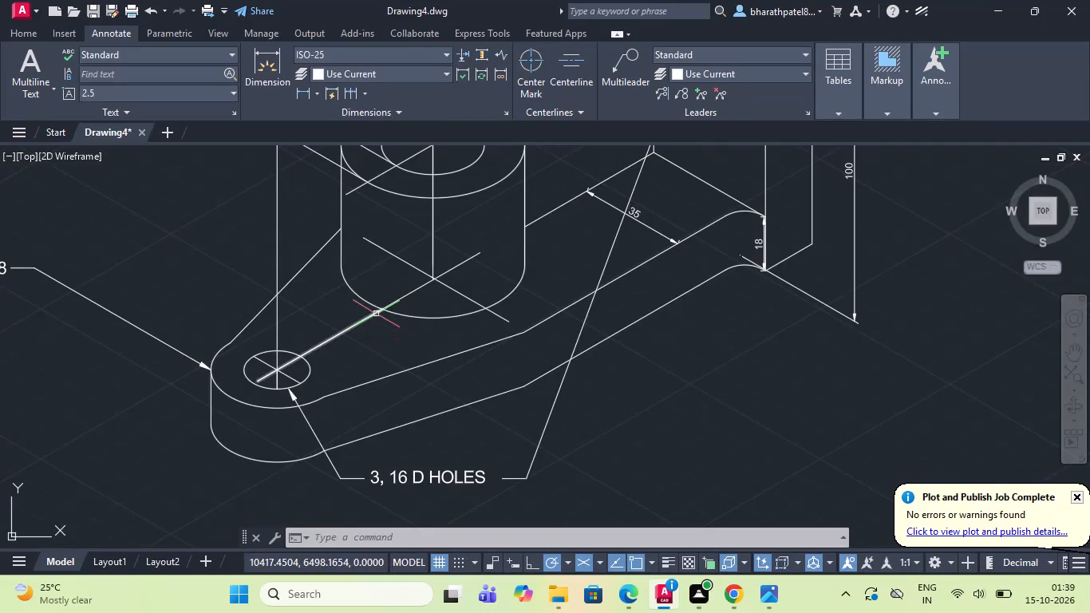
Apply a dash-dot linetype to the centre lines, projection lines, hole and radius leaders, and every dimension except 10, 35 and the base's 18.
left_click(376, 314)
left_click(412, 291)
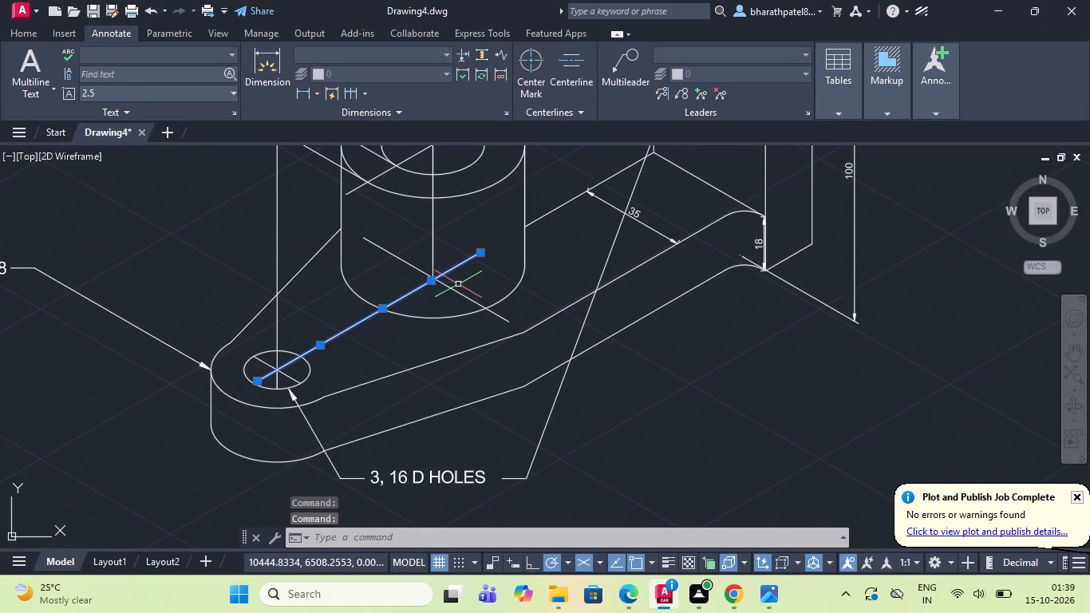
left_click(456, 291)
left_click(421, 271)
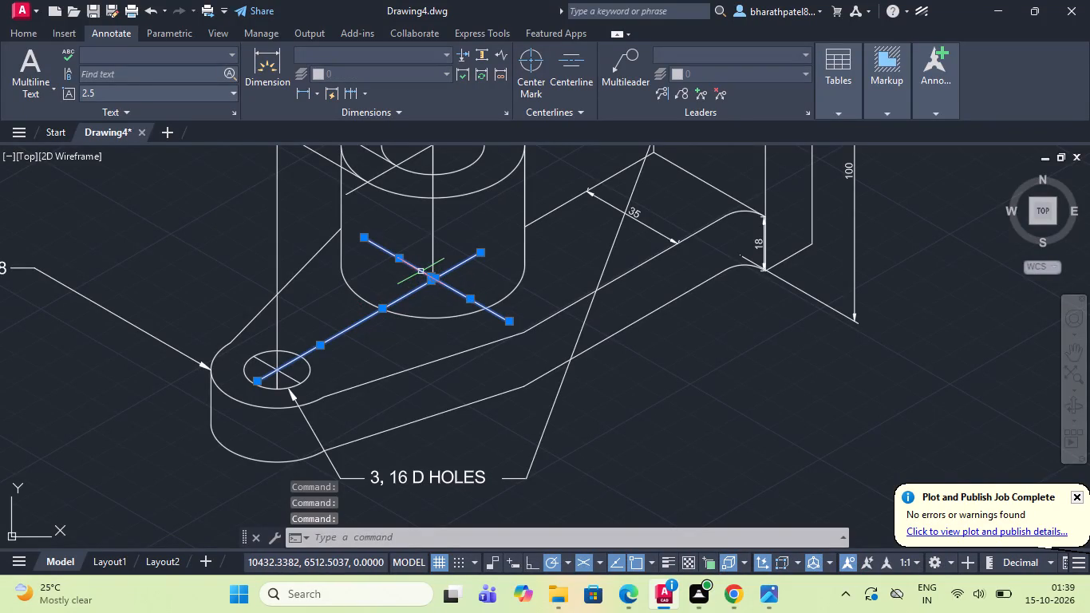
left_click(622, 168)
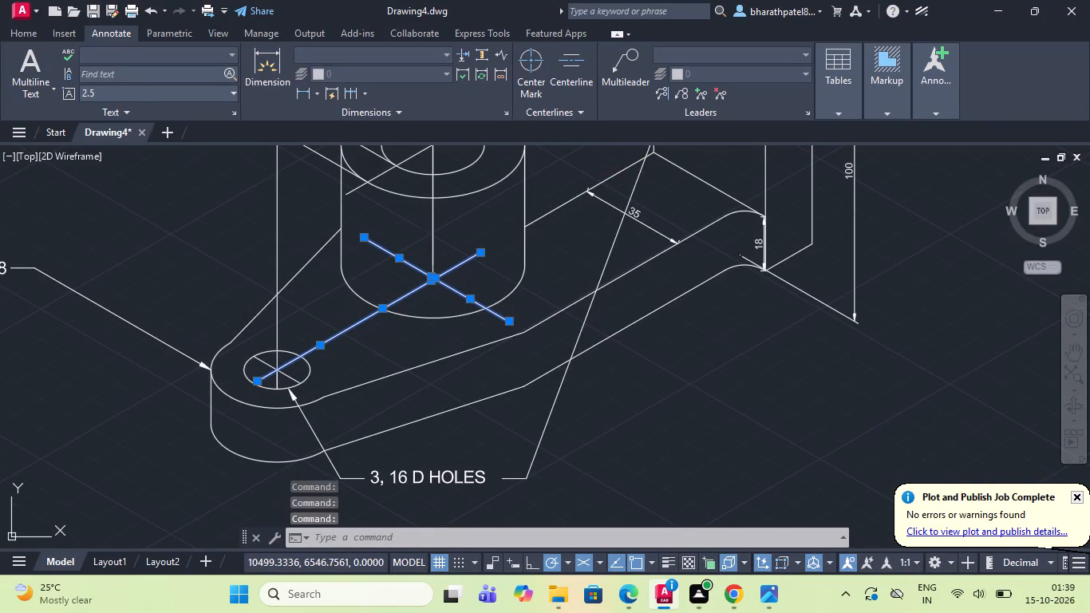
left_click(276, 251)
scroll(276, 251, "down", 2)
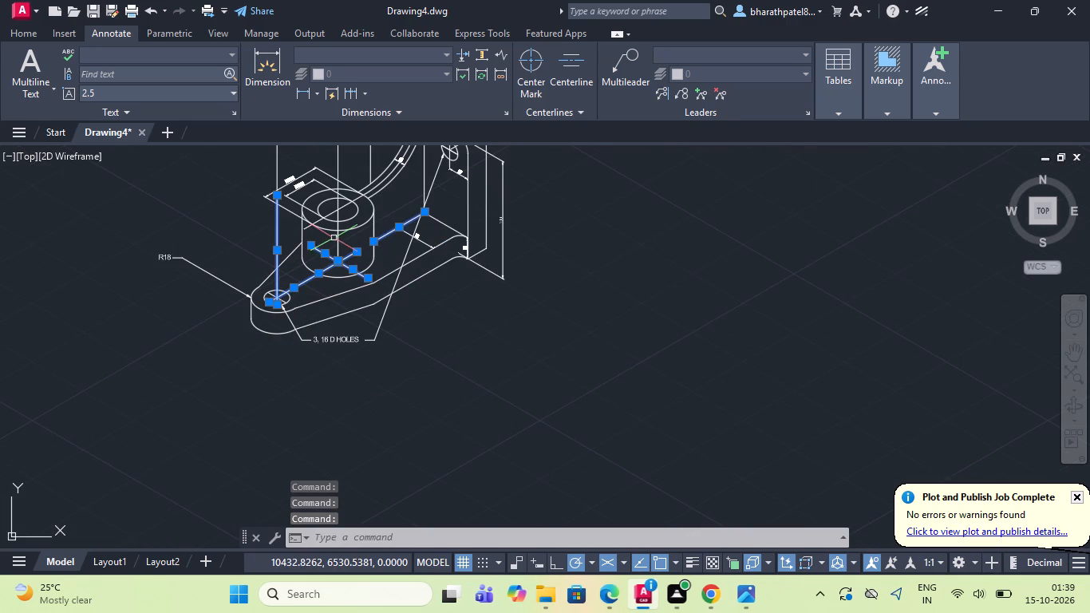
left_click(338, 238)
scroll(342, 226, "down", 1)
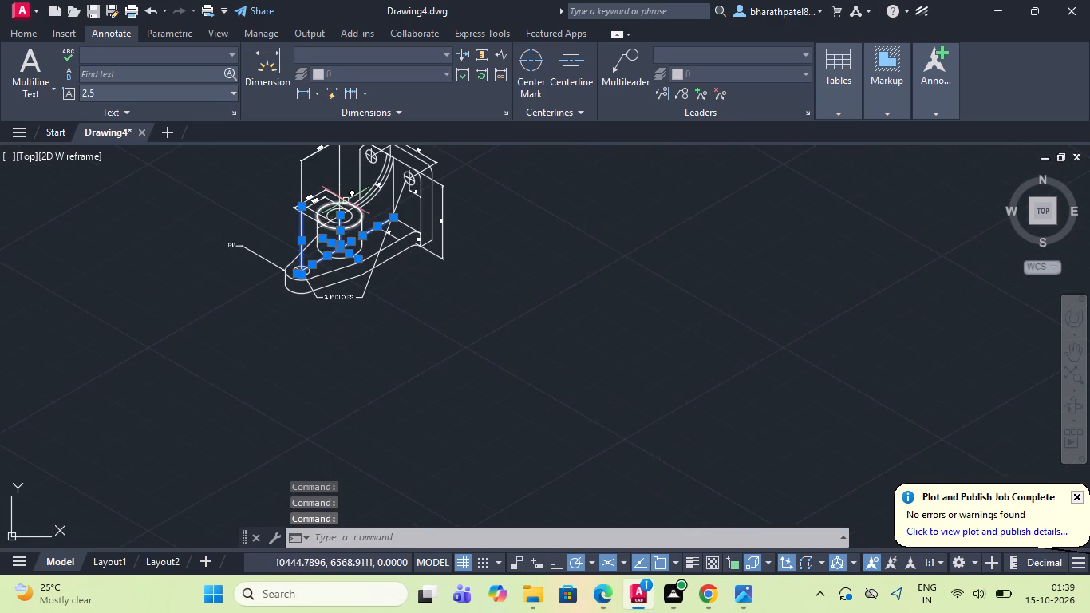
scroll(342, 180, "up", 3)
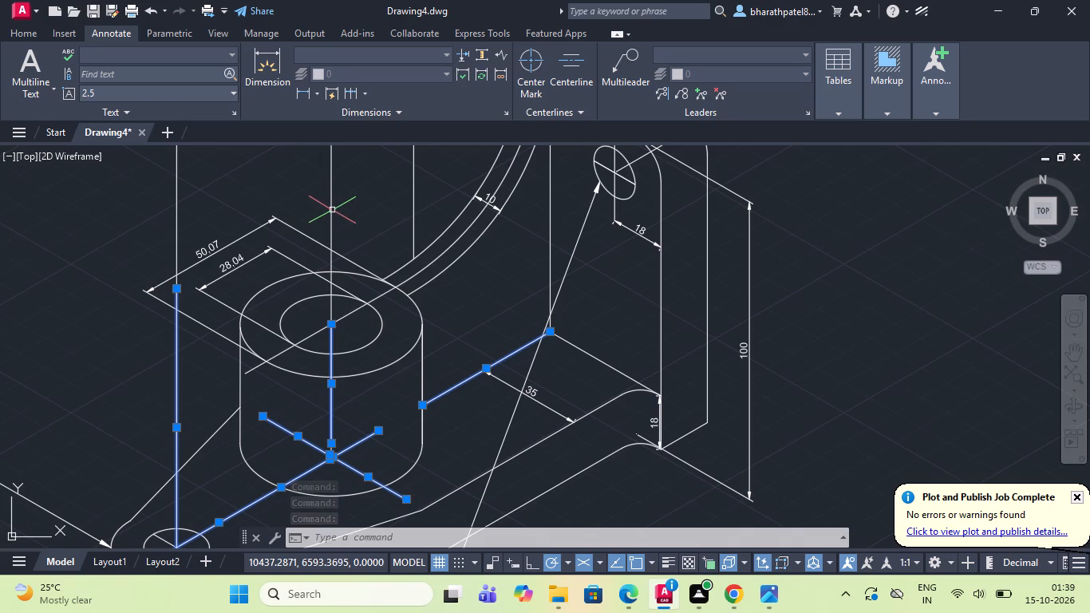
left_click(329, 211)
left_click(330, 180)
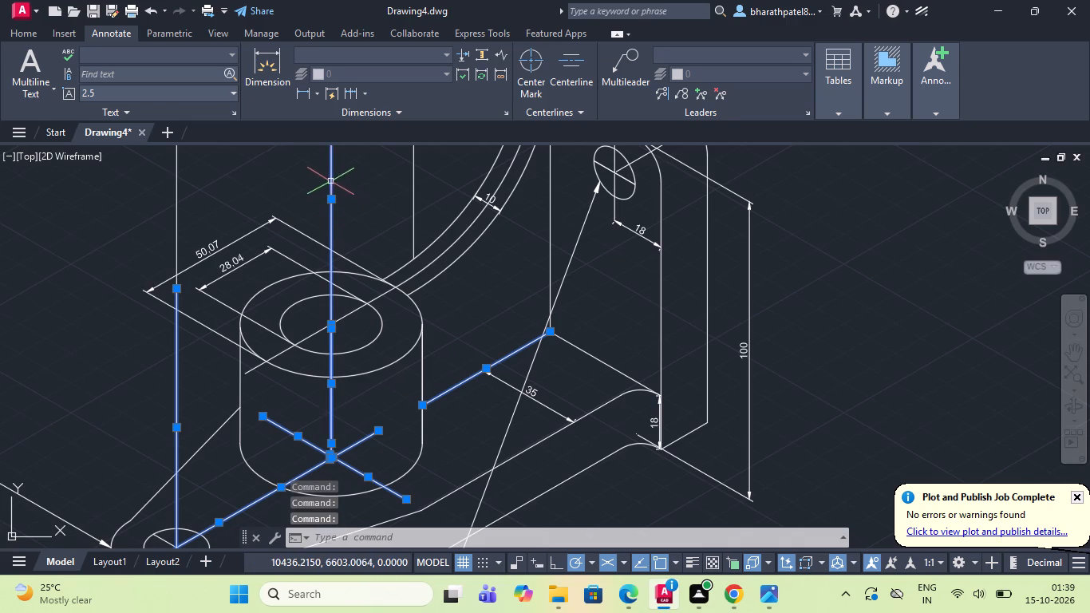
scroll(340, 242, "down", 3)
scroll(334, 204, "up", 4)
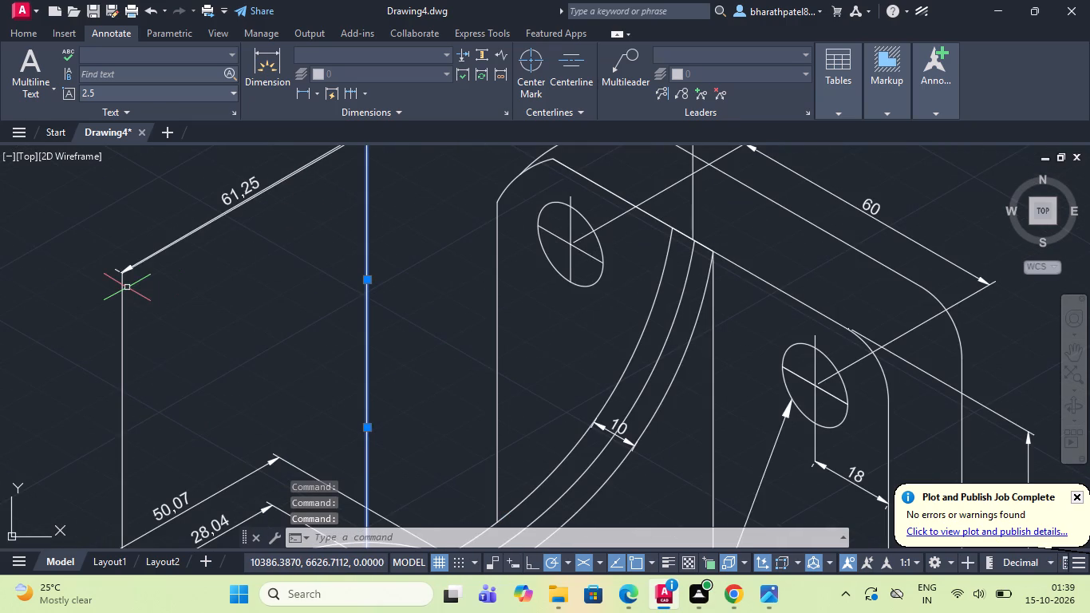
left_click(121, 287)
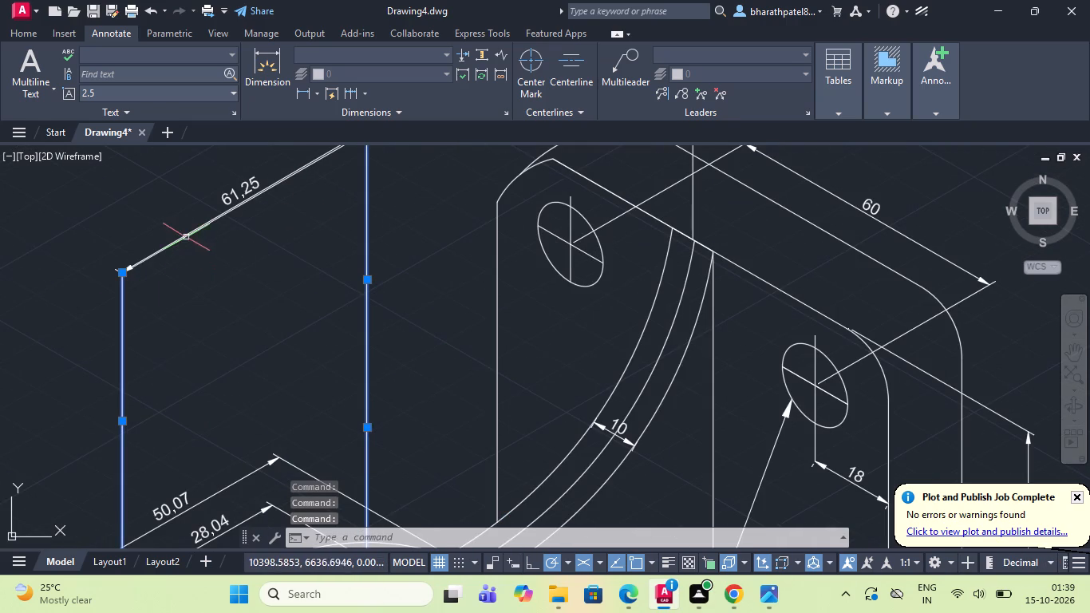
left_click(184, 234)
scroll(212, 292, "down", 3)
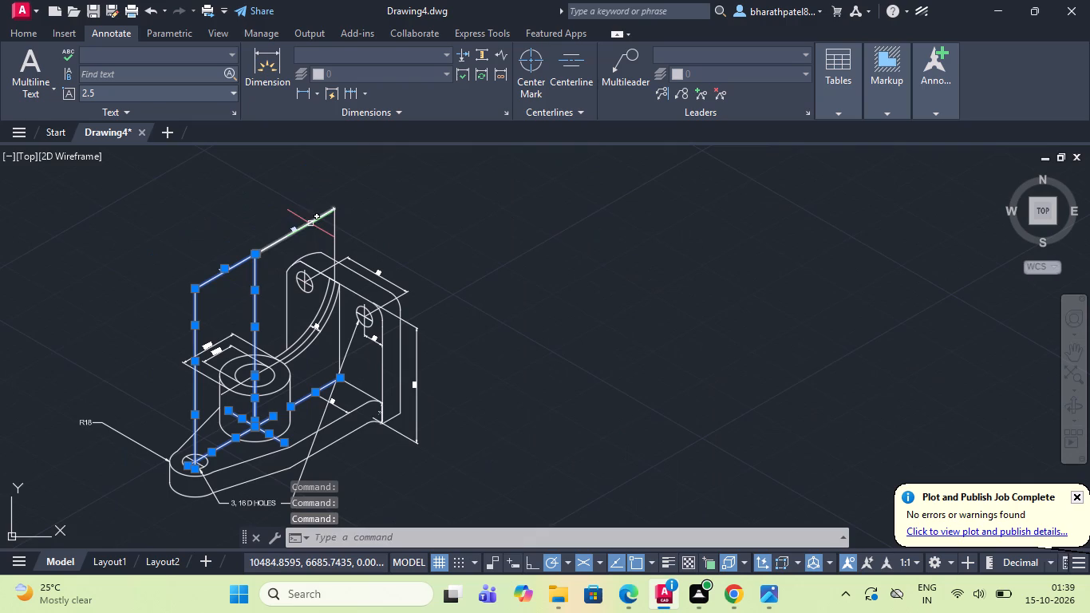
left_click(310, 222)
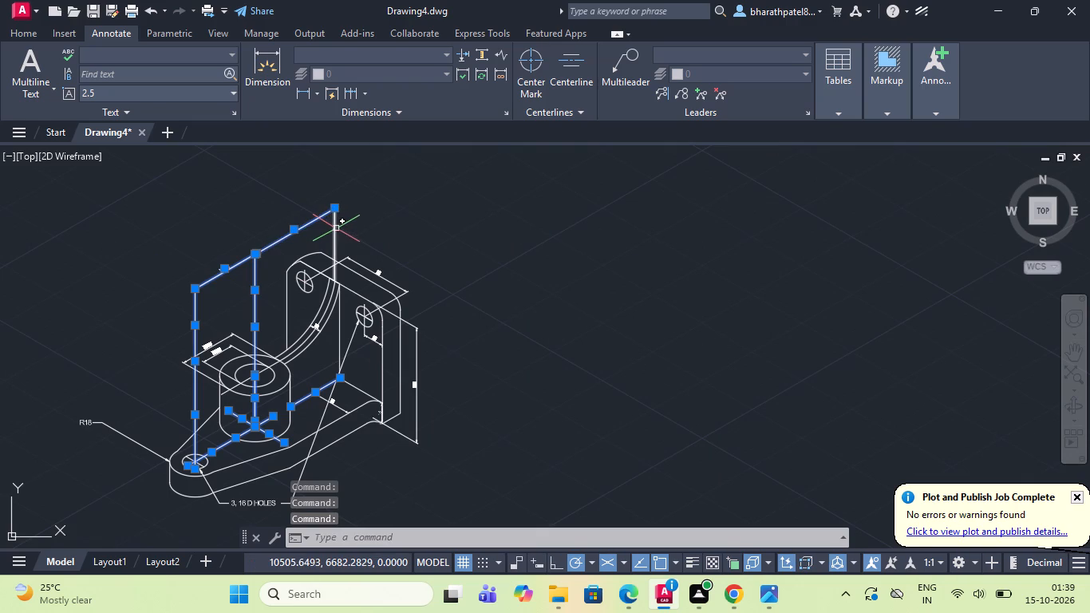
left_click(336, 228)
scroll(330, 306, "up", 3)
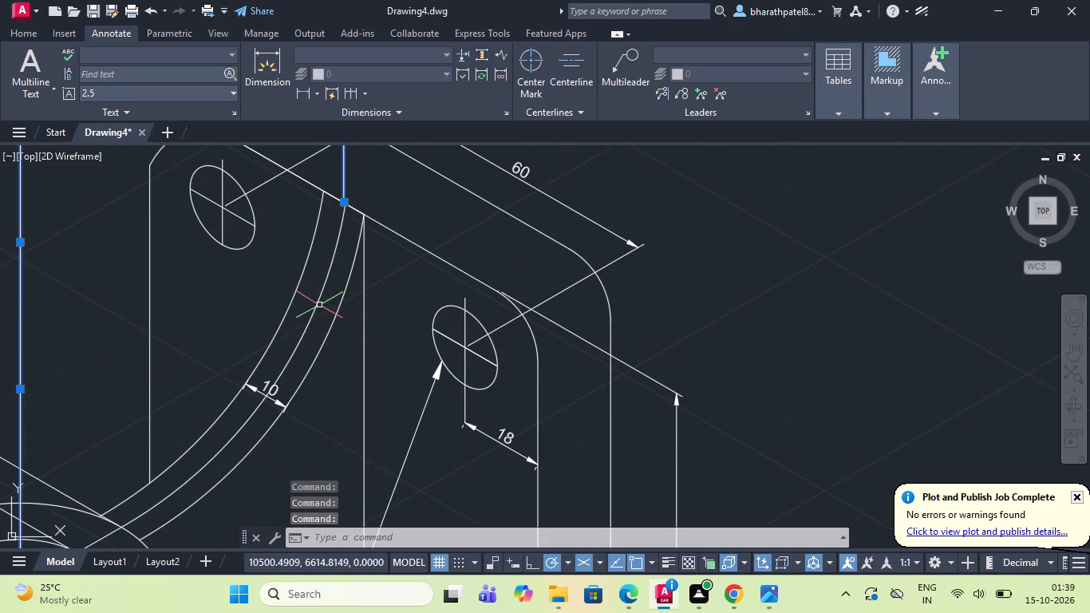
left_click(317, 303)
scroll(355, 301, "down", 2)
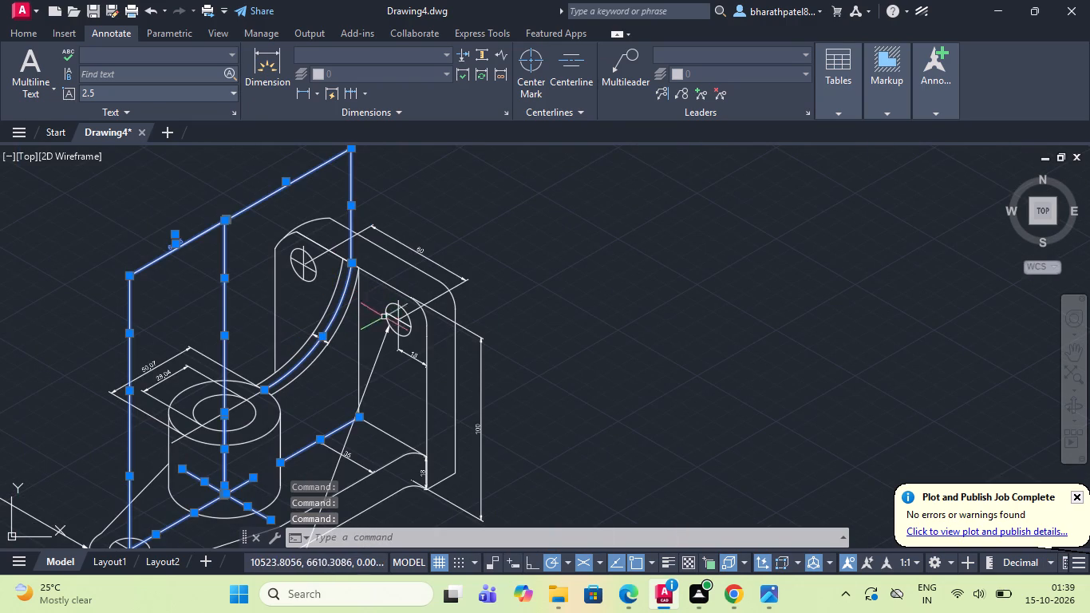
left_click(381, 346)
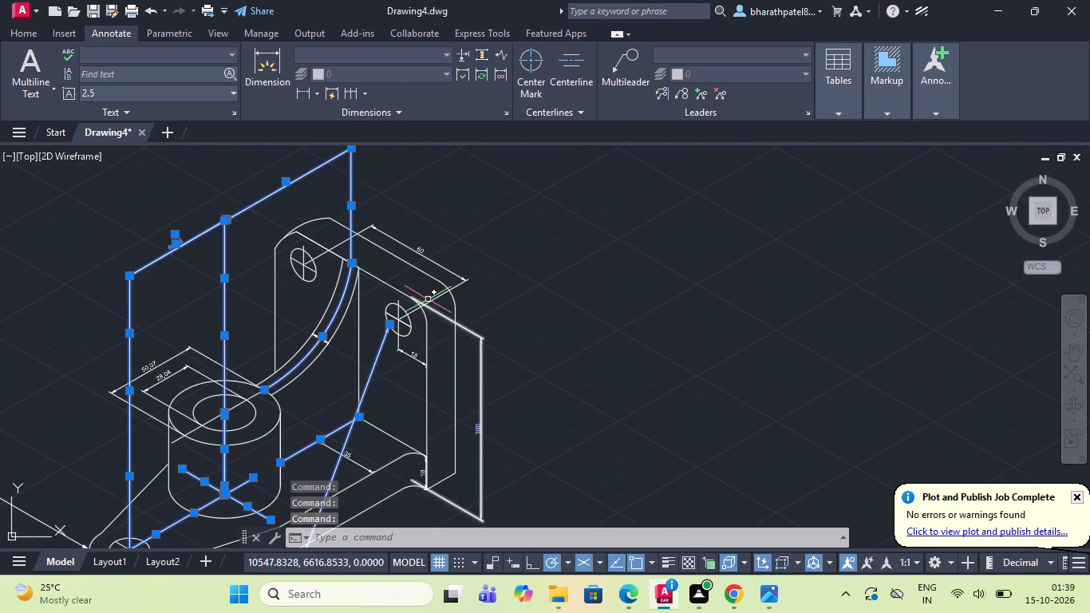
left_click(430, 299)
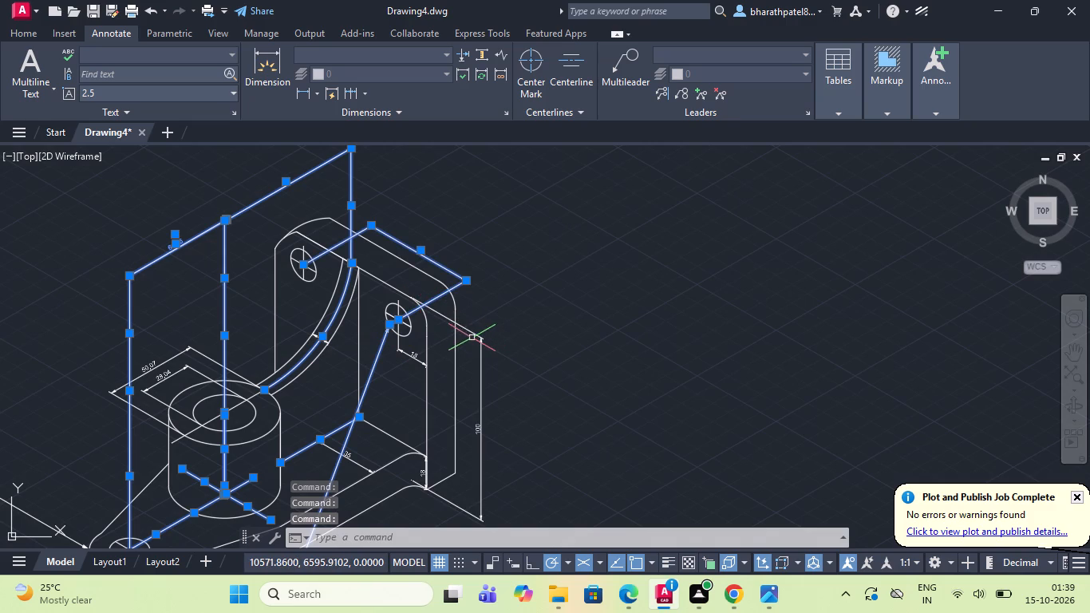
left_click(475, 335)
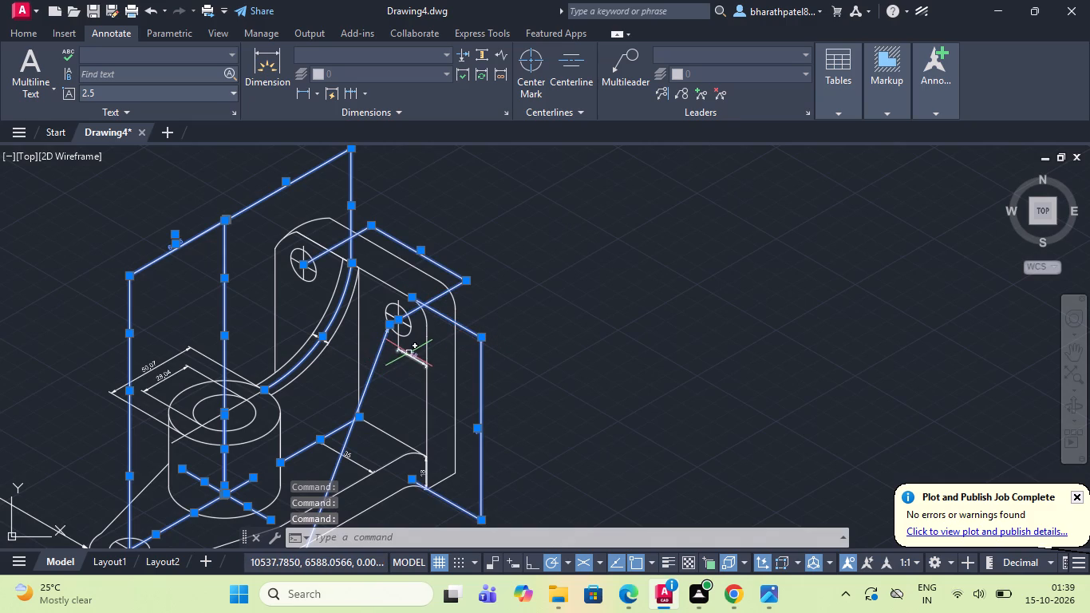
left_click(405, 357)
scroll(401, 347, "up", 3)
left_click(386, 326)
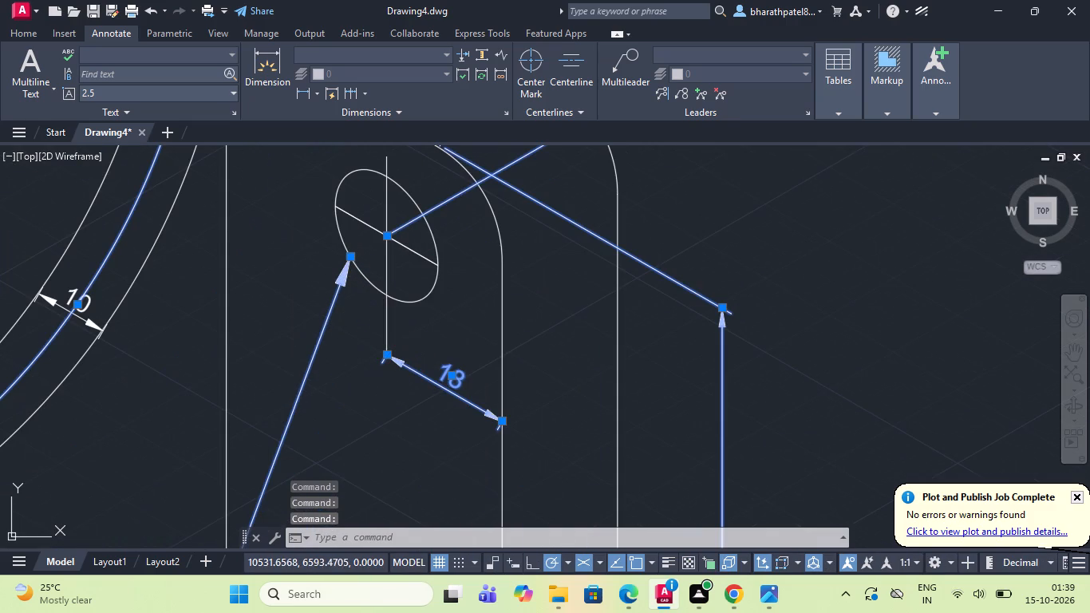
left_click(405, 247)
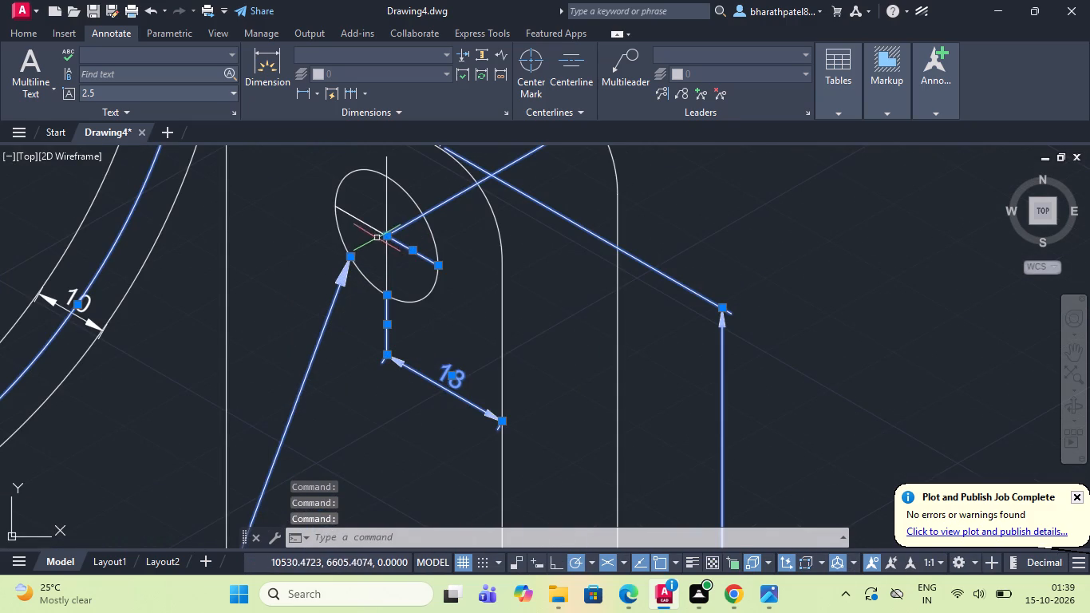
left_click(377, 229)
left_click(387, 209)
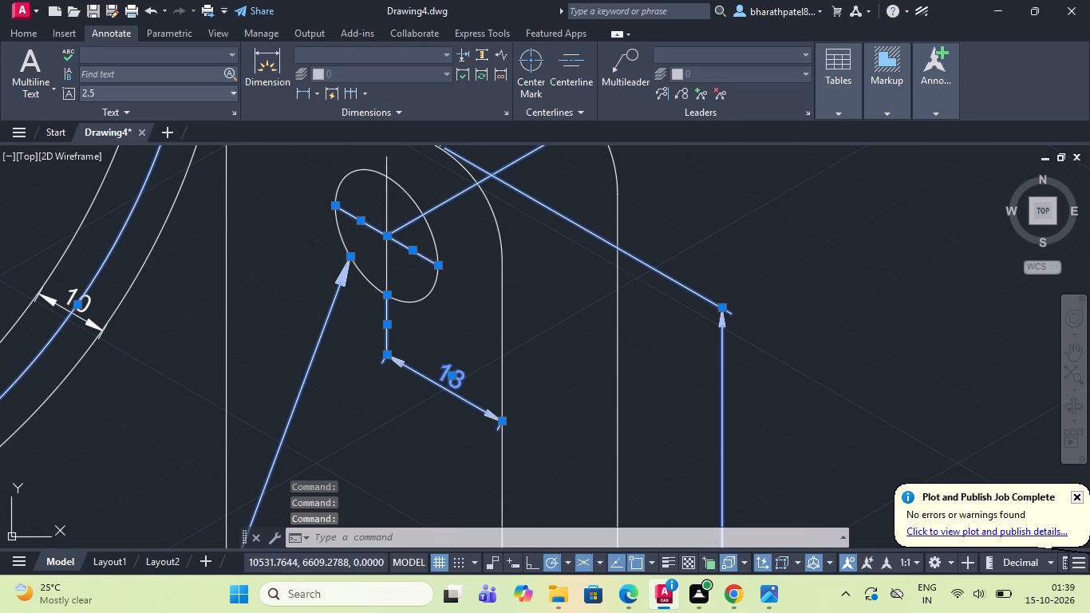
scroll(397, 221, "down", 4)
scroll(332, 197, "up", 4)
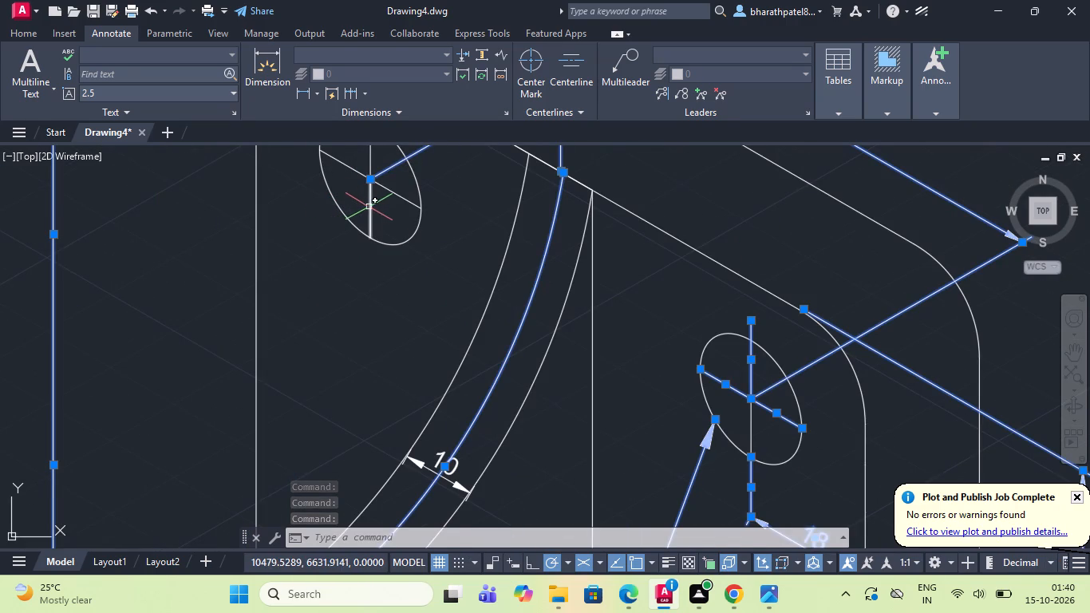
left_click(369, 207)
left_click(394, 191)
left_click(359, 170)
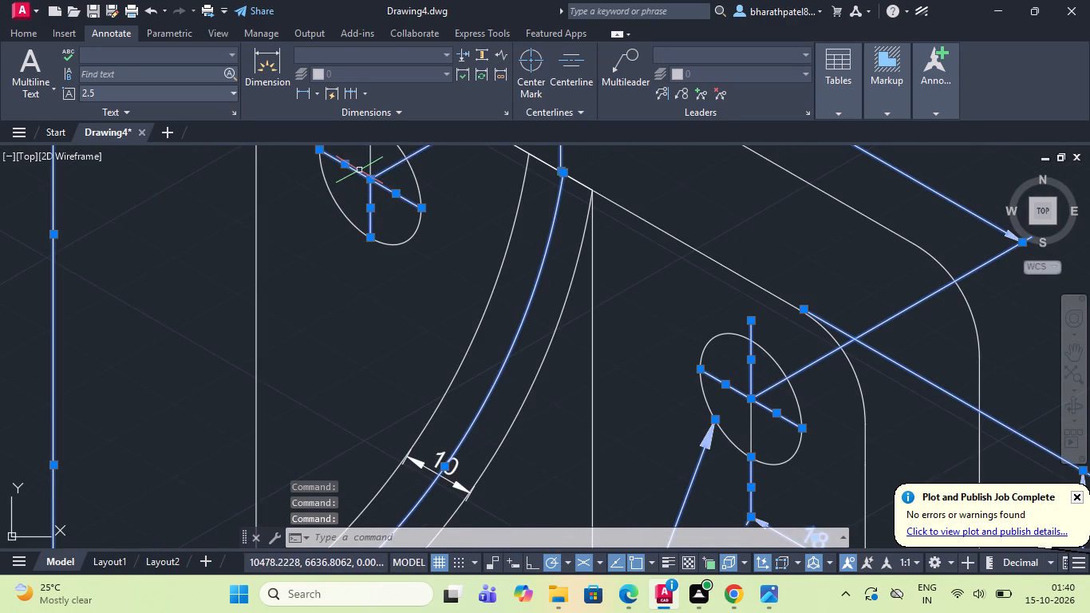
left_click(369, 158)
scroll(375, 170, "down", 1)
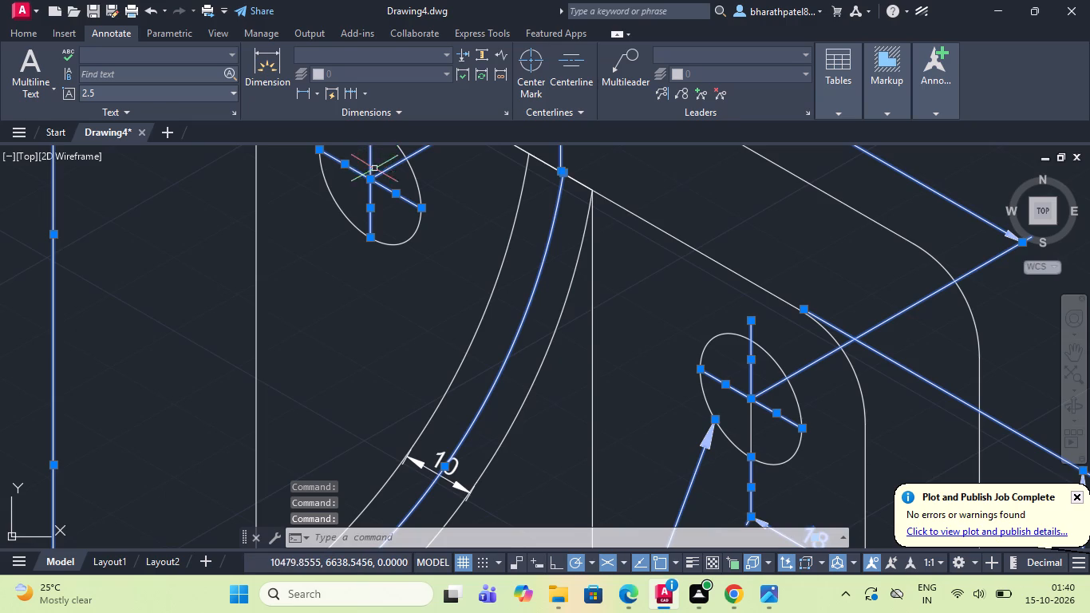
scroll(376, 173, "down", 4)
scroll(351, 291, "up", 3)
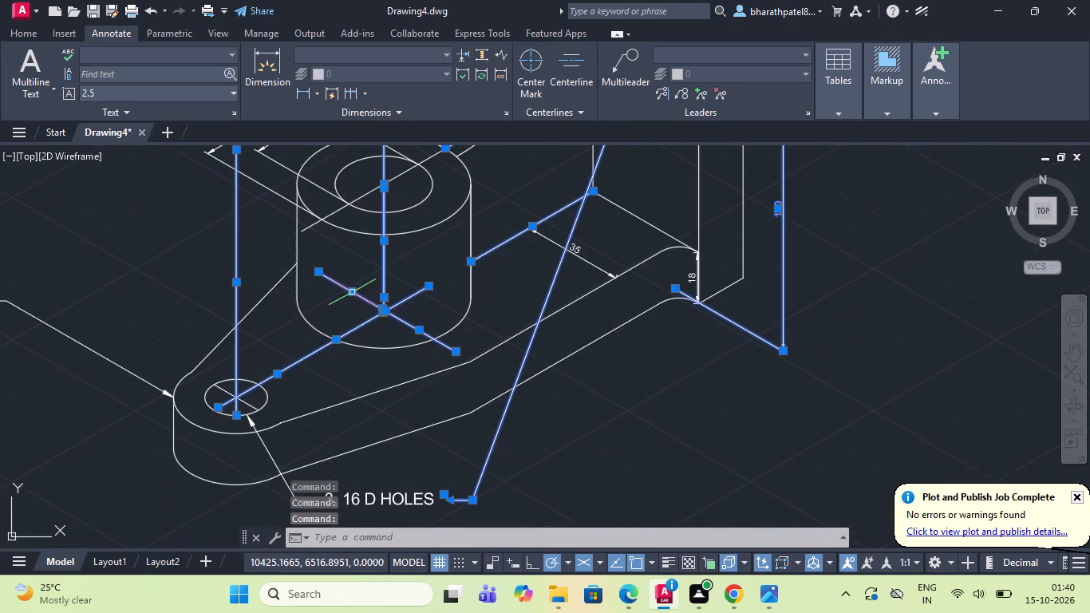
scroll(348, 291, "down", 2)
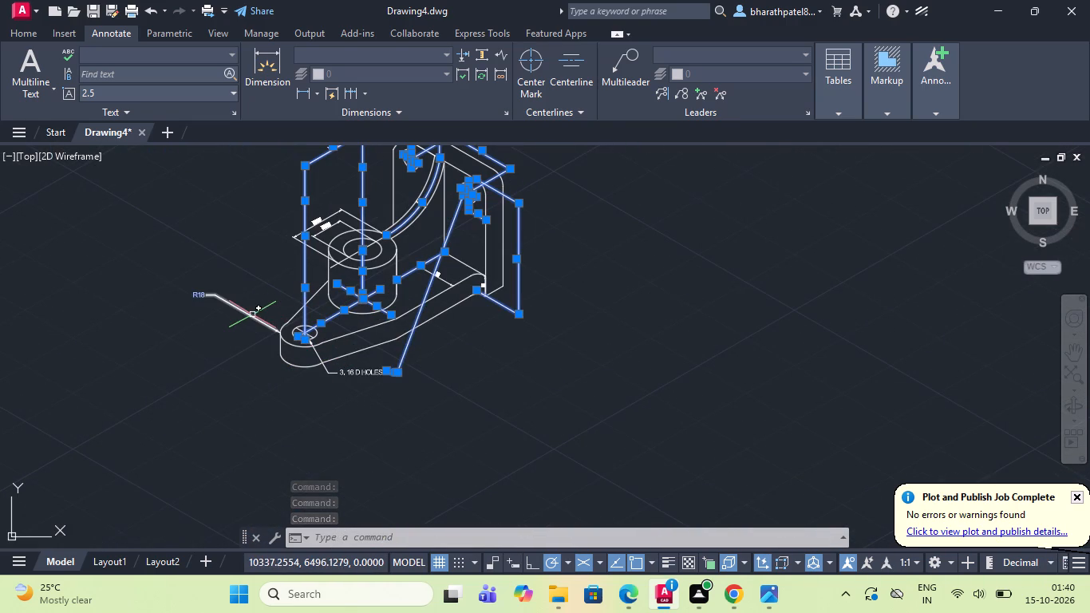
left_click(252, 314)
scroll(318, 357, "up", 3)
left_click(311, 350)
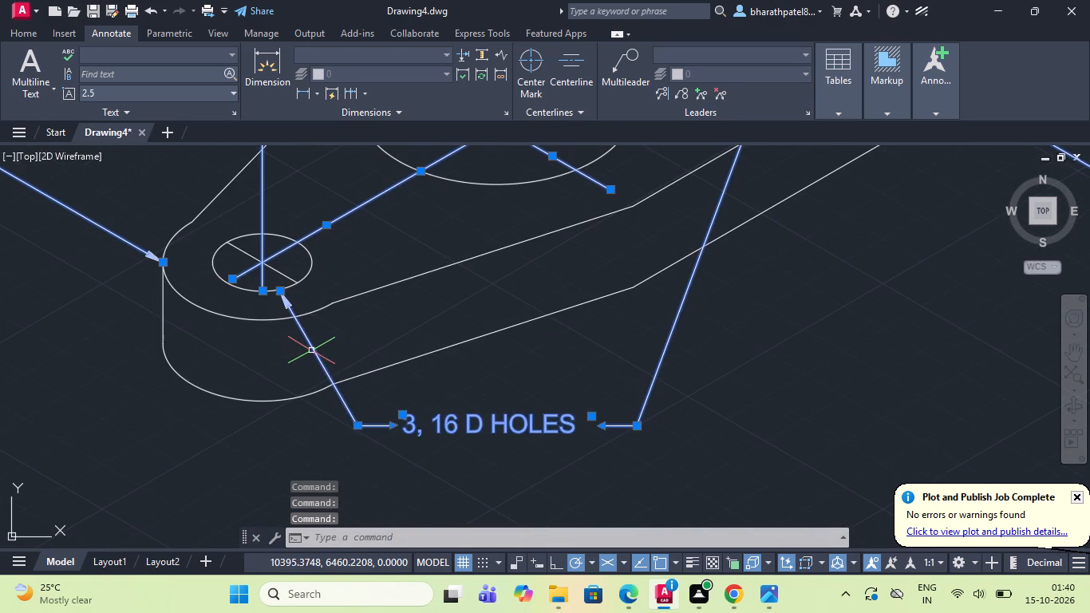
scroll(311, 352, "down", 2)
scroll(298, 317, "up", 3)
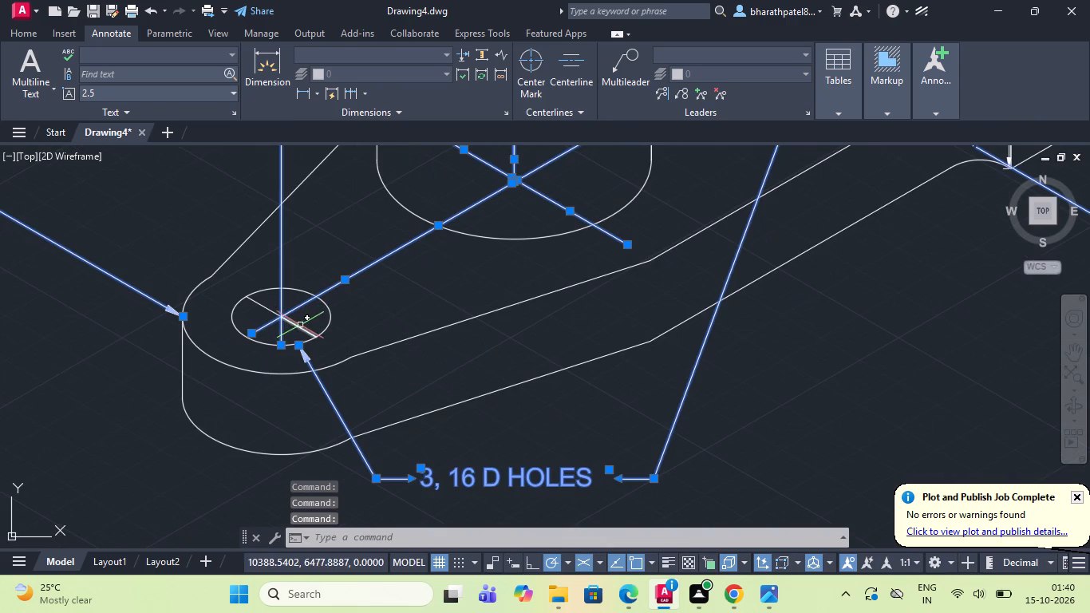
left_click(300, 325)
left_click(263, 306)
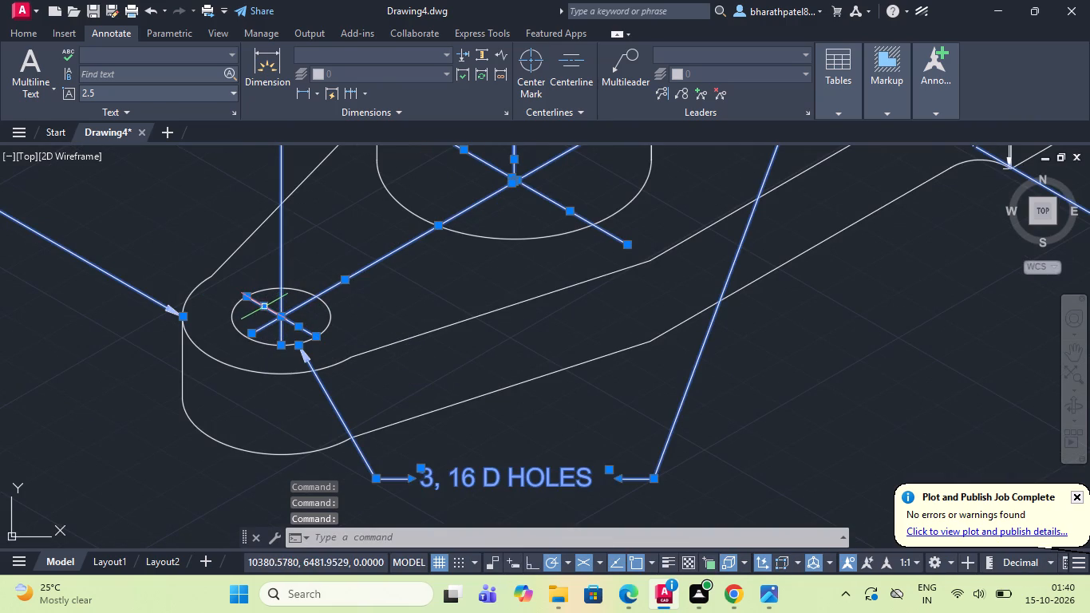
scroll(358, 316, "down", 4)
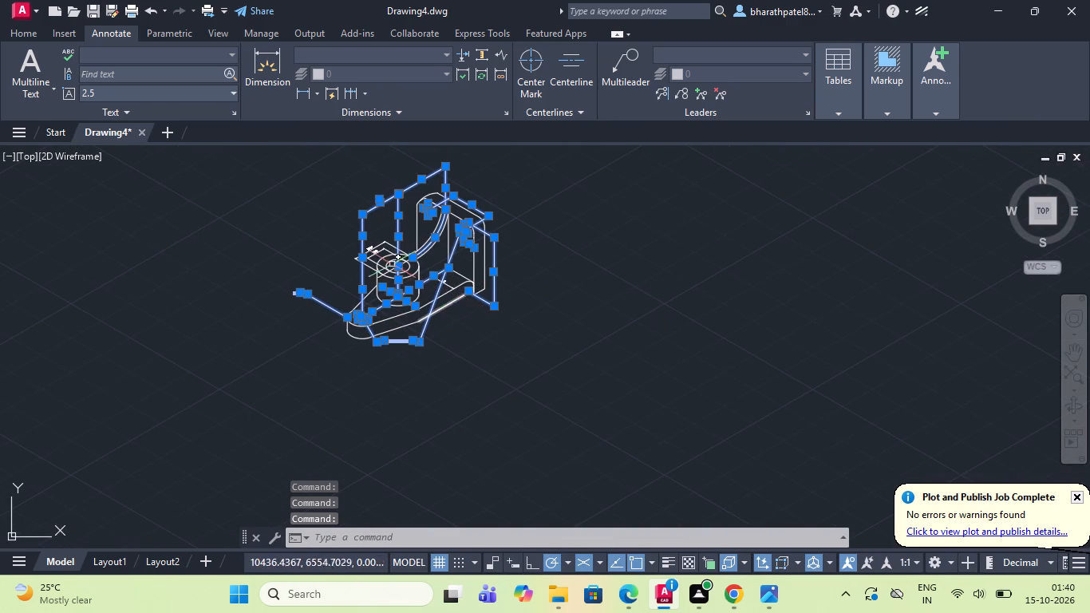
scroll(379, 257, "up", 4)
left_click(333, 281)
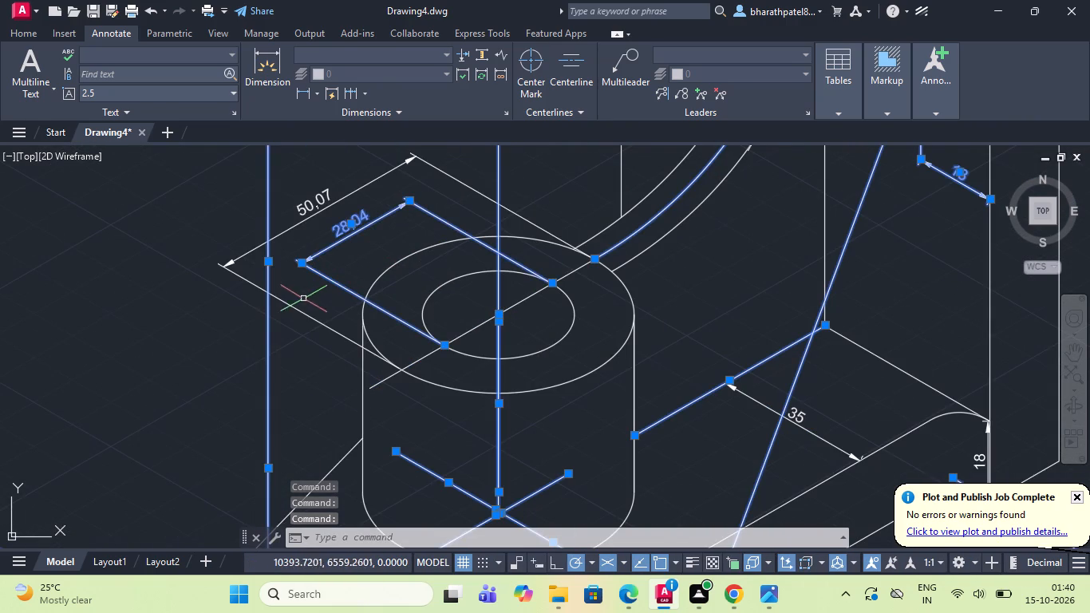
left_click(301, 309)
scroll(306, 309, "down", 2)
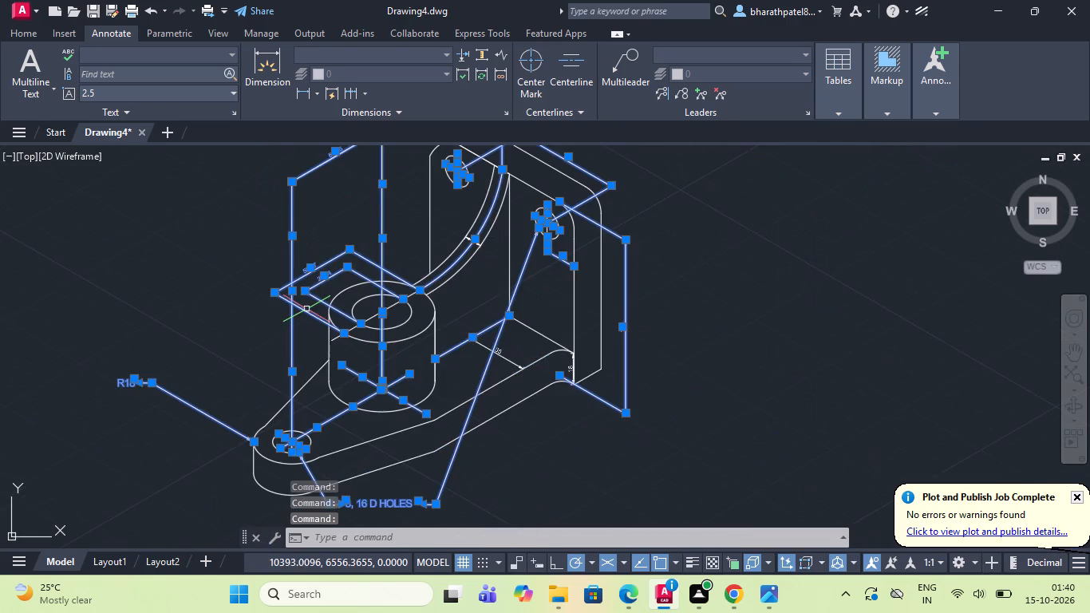
scroll(313, 307, "down", 2)
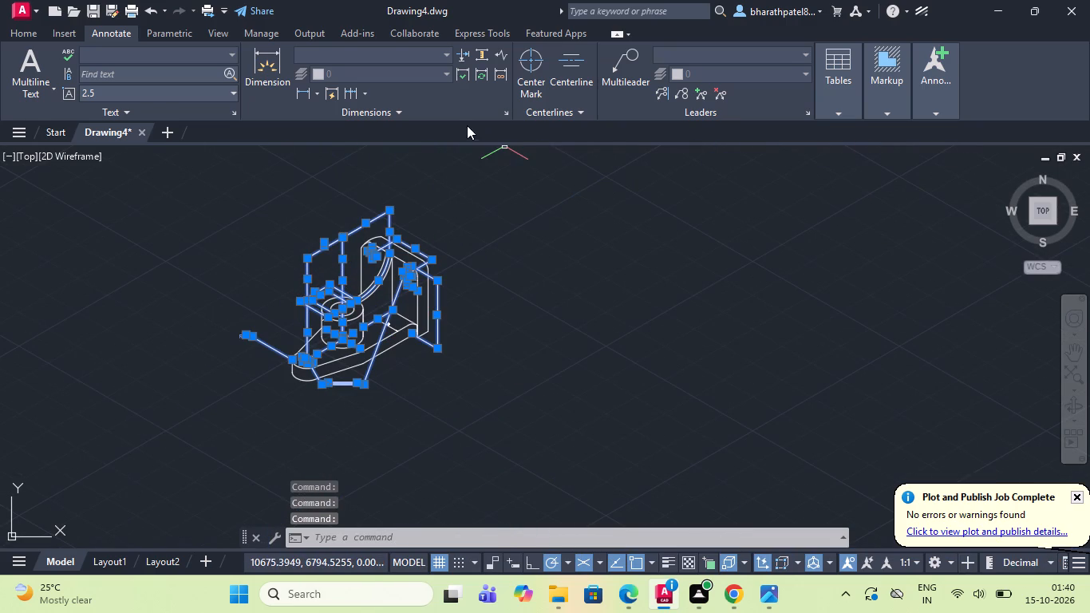
left_click(22, 28)
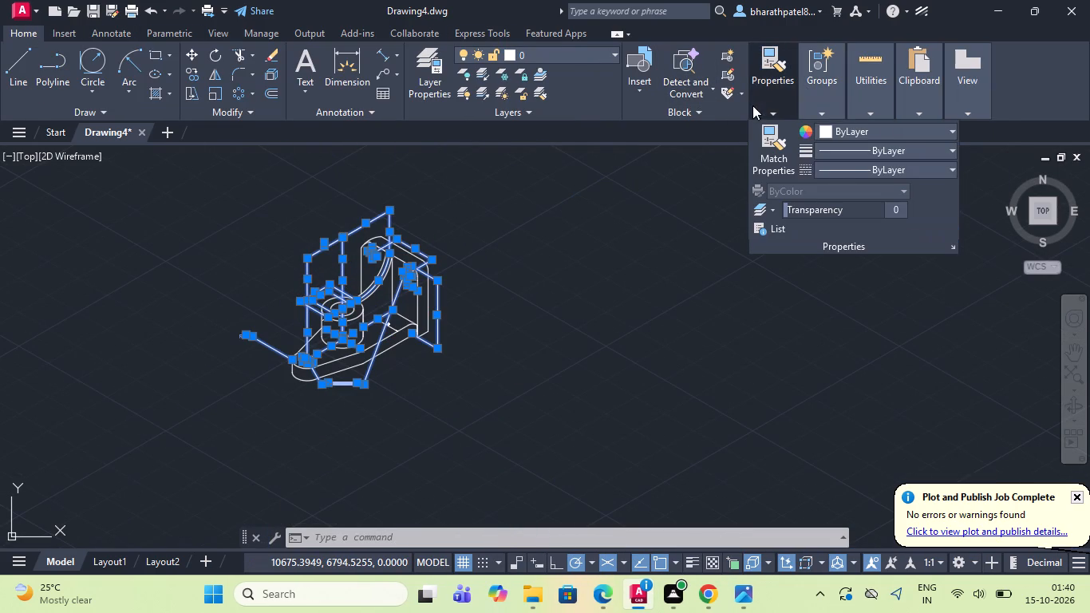
left_click(838, 164)
left_click(851, 220)
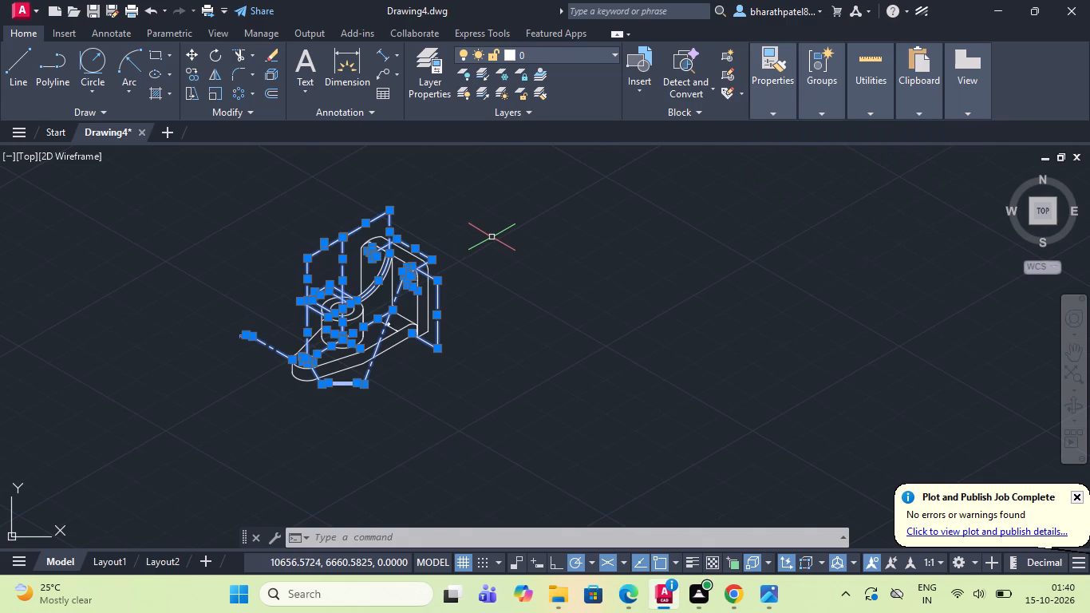
key("Return")
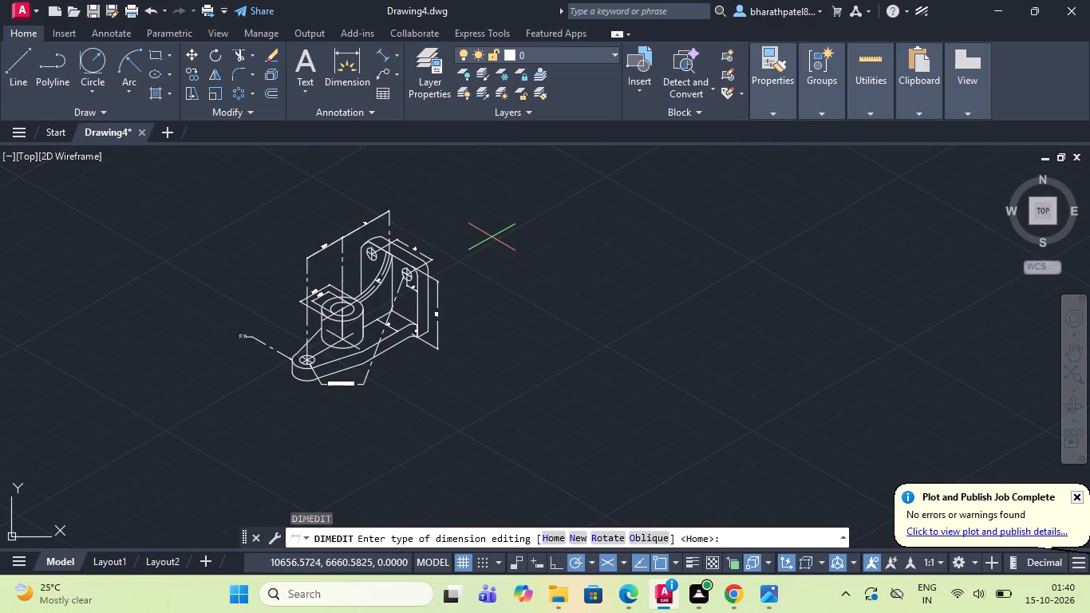
scroll(295, 370, "up", 1)
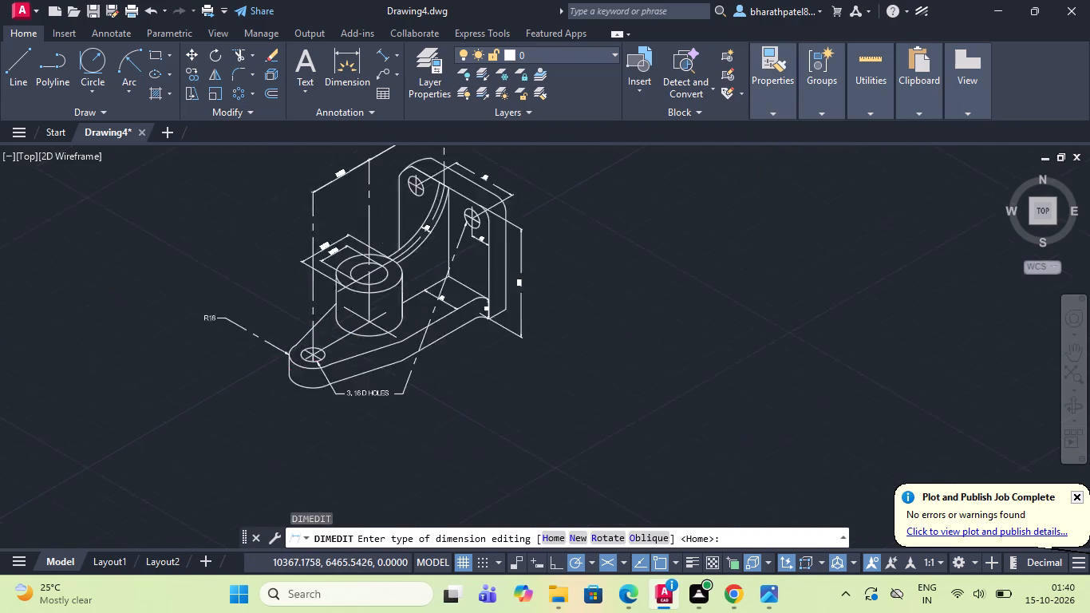
scroll(295, 370, "up", 2)
scroll(440, 459, "down", 2)
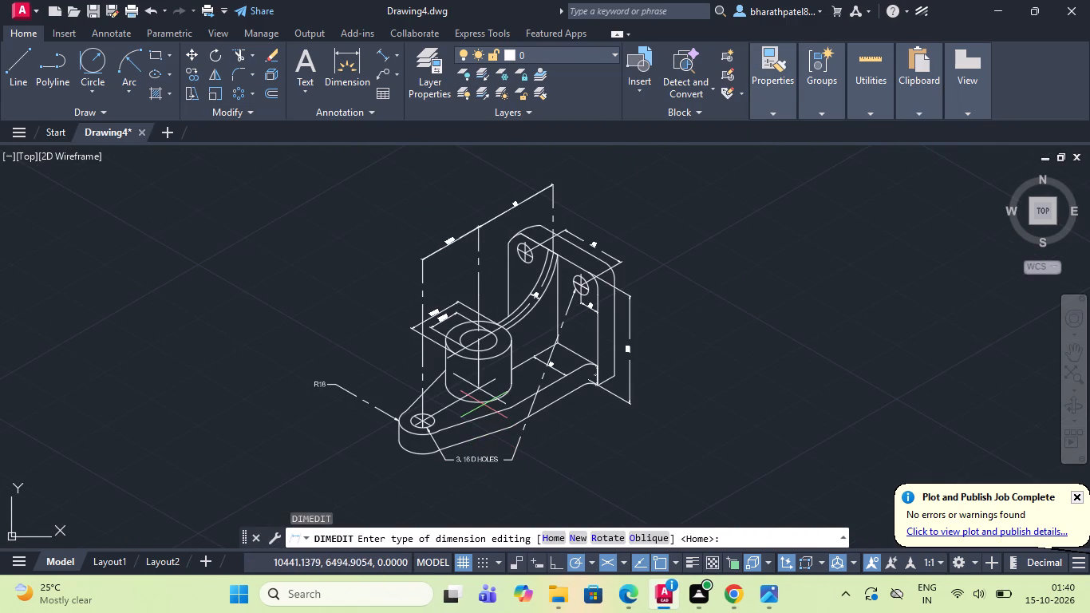
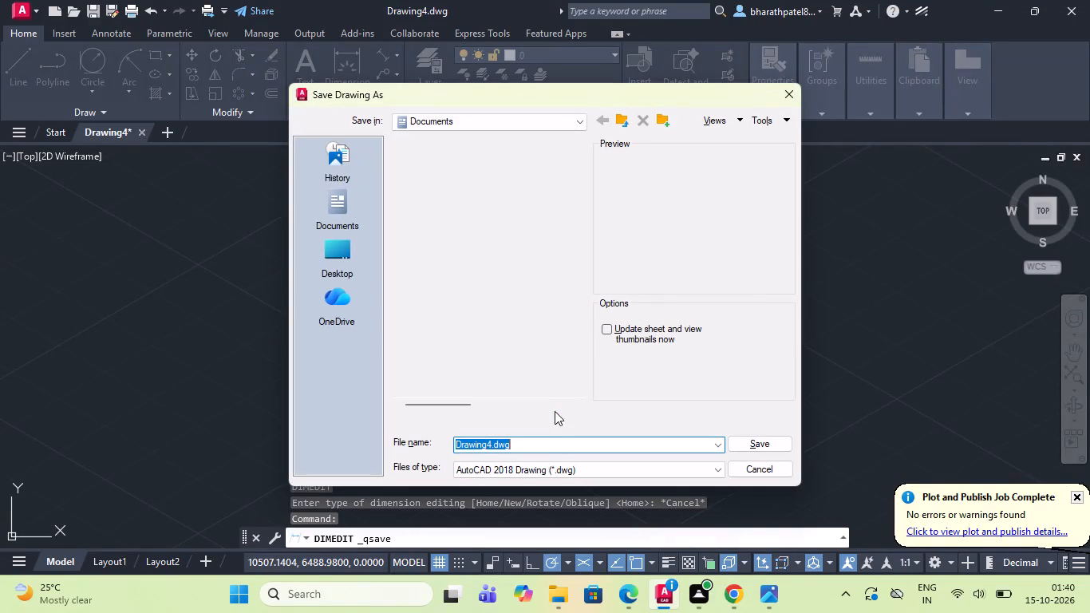
Save the drawing in Documents as K - Conical Bracket with Slotted Feet, in AutoCAD 2018 Drawing format.
key("ctrl+v")
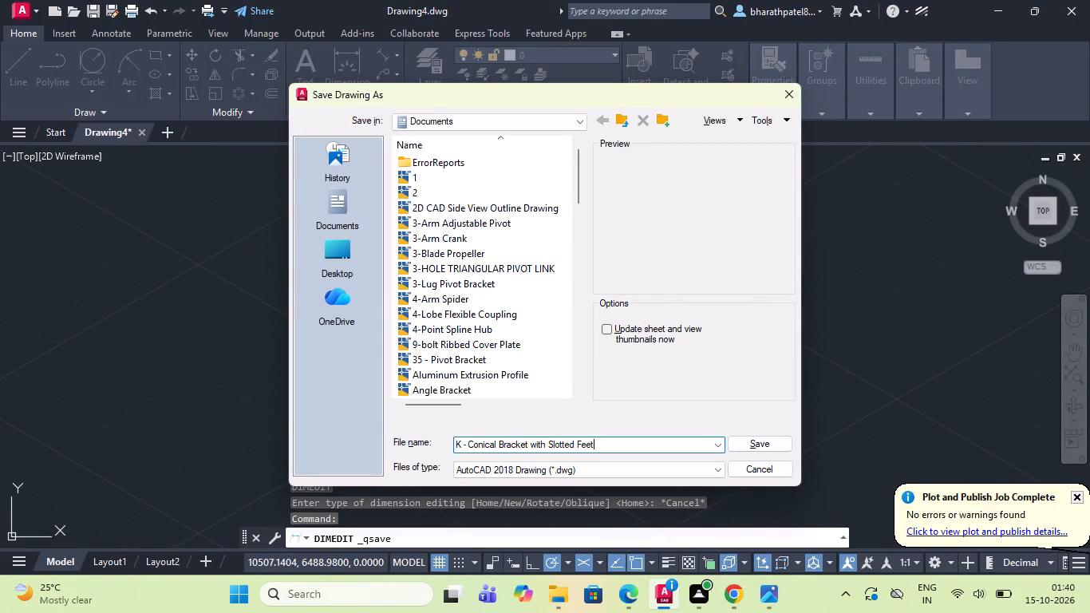
left_click(766, 441)
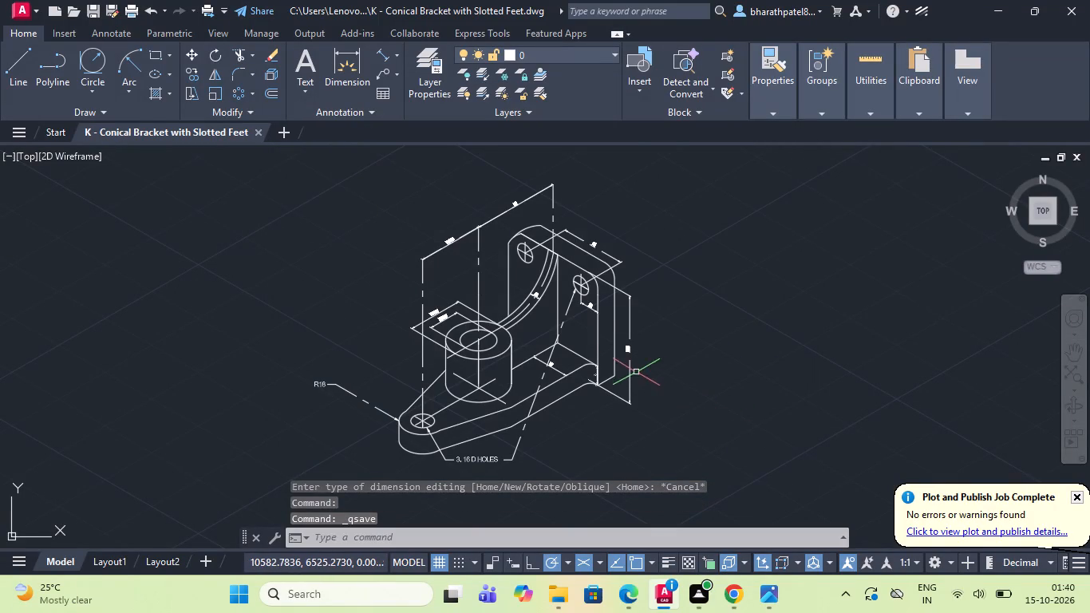
Turn off command logging with LOGFILEOFF.
scroll(636, 371, "down", 3)
scroll(636, 368, "up", 2)
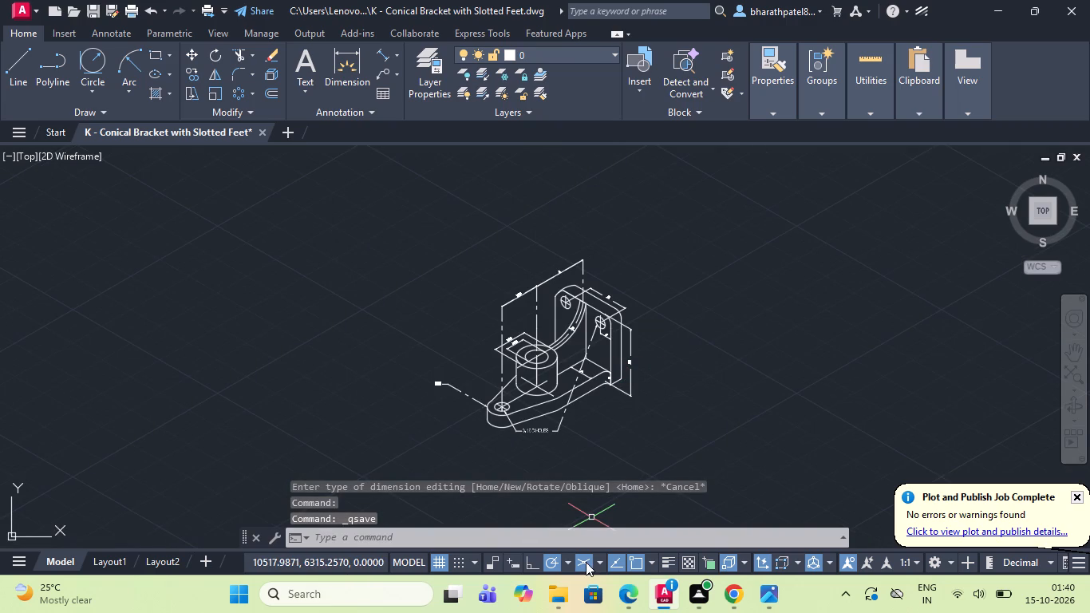
left_click(586, 542)
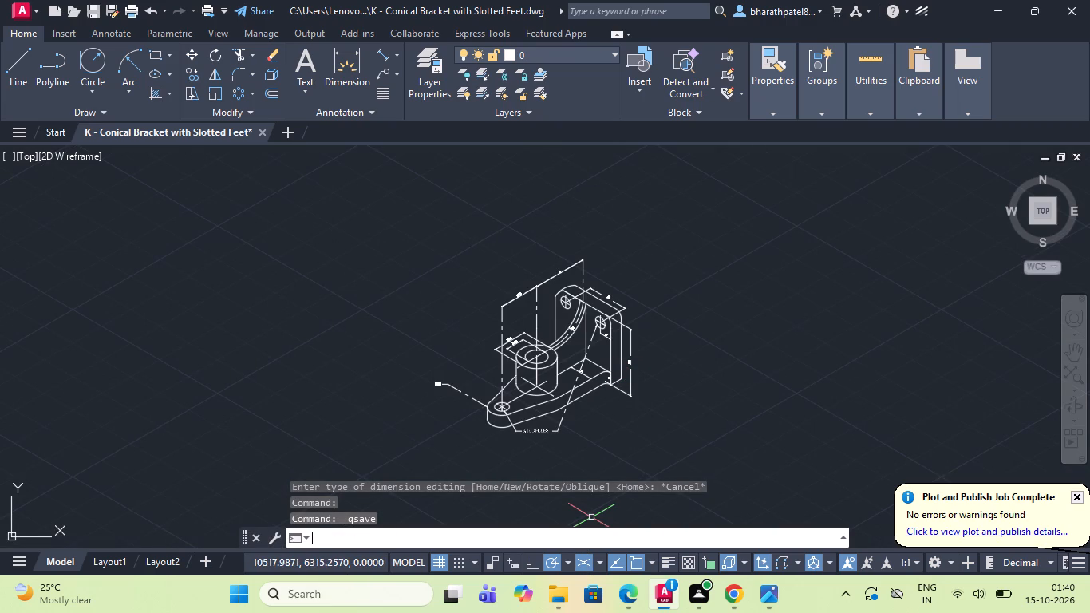
type("LO")
key("g")
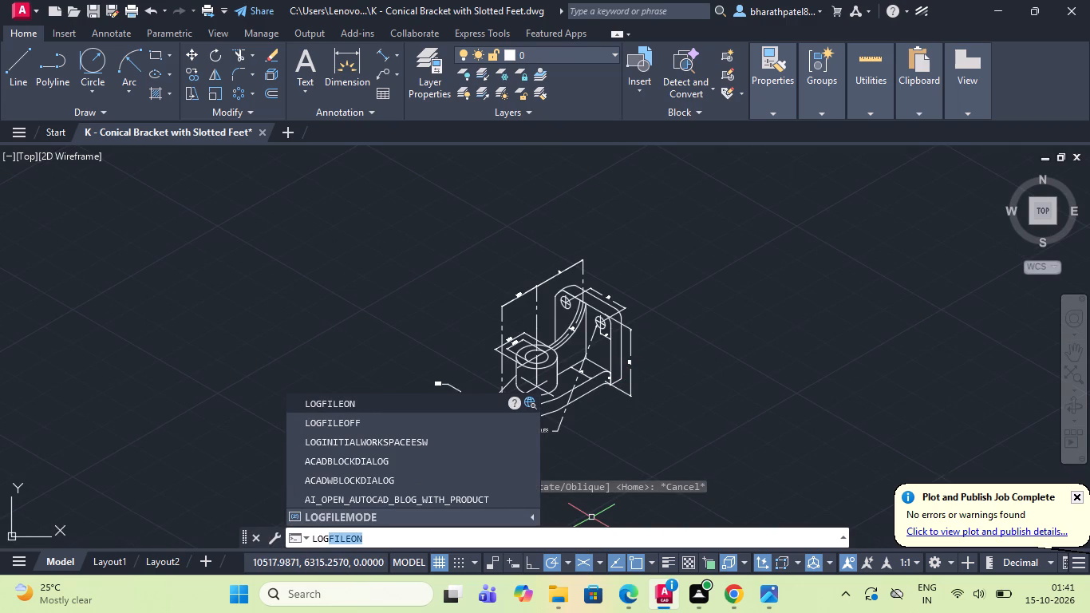
key("Down")
key("Return")
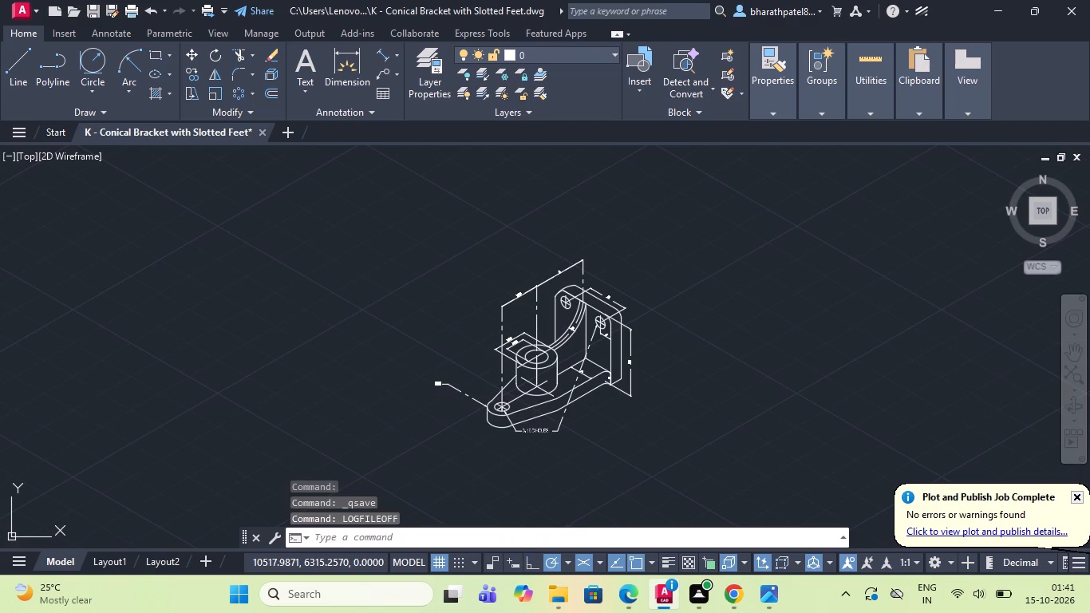
Set up a centred landscape plot with DWG To PDF.pc3 on ISO full bleed A4 (297.00 x 210.00 MM) and apply it to the layout.
key("ctrl+p")
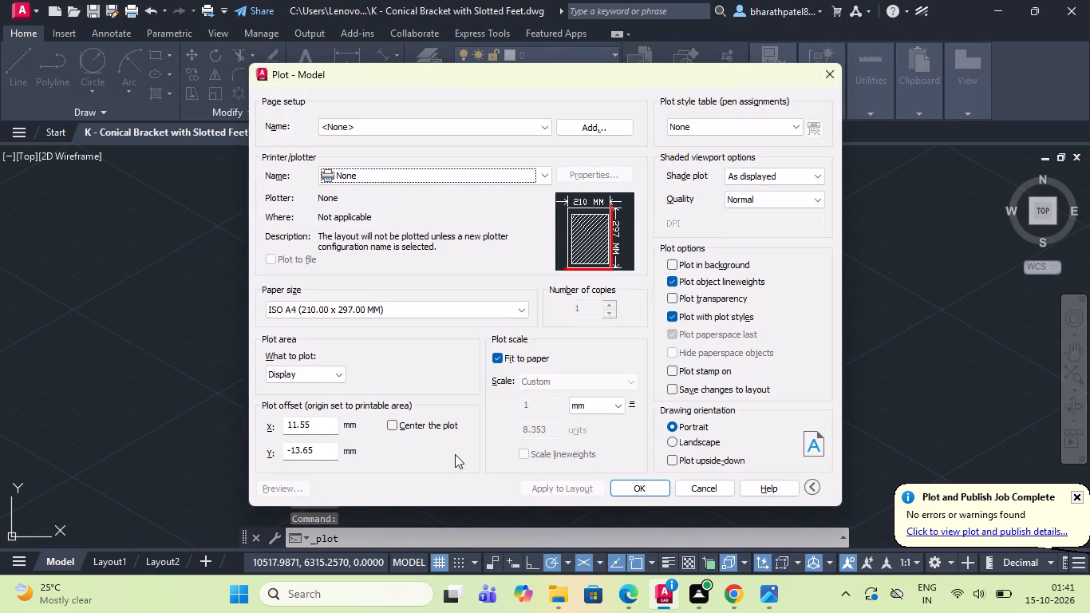
left_click(669, 438)
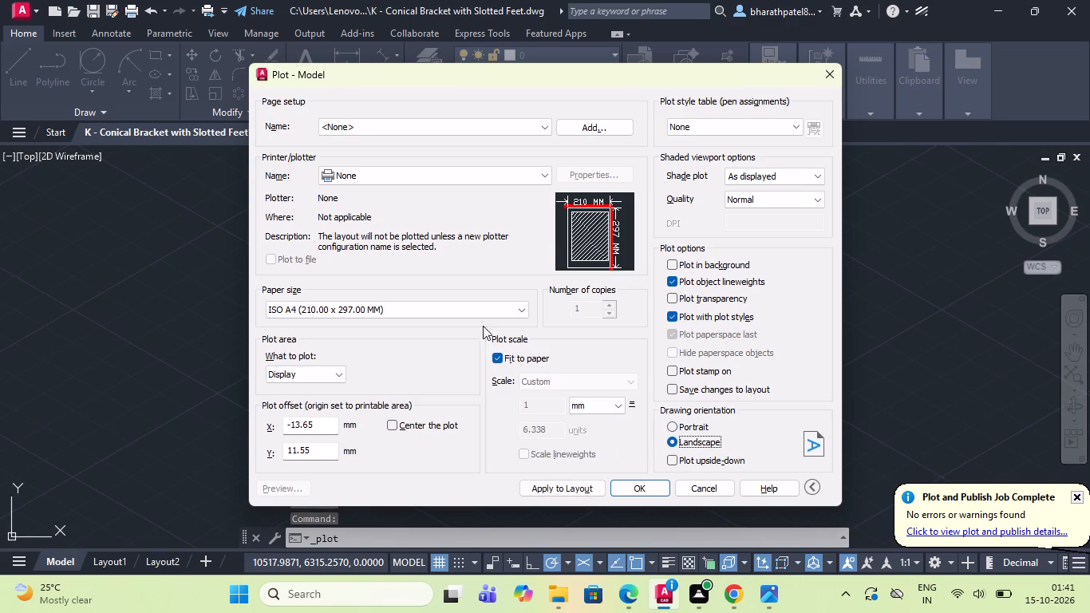
left_click(447, 174)
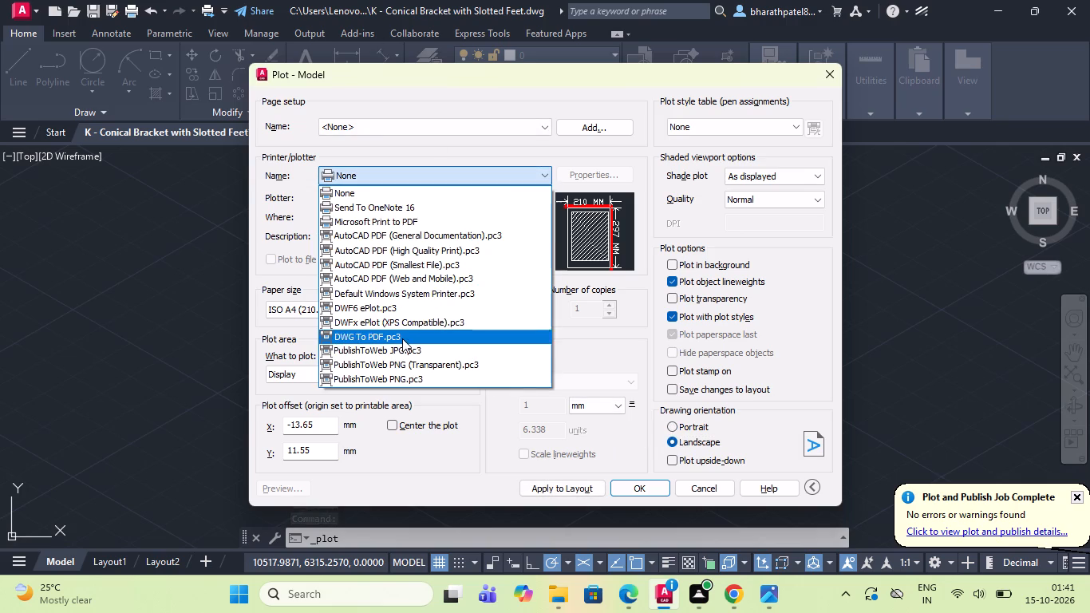
left_click(412, 336)
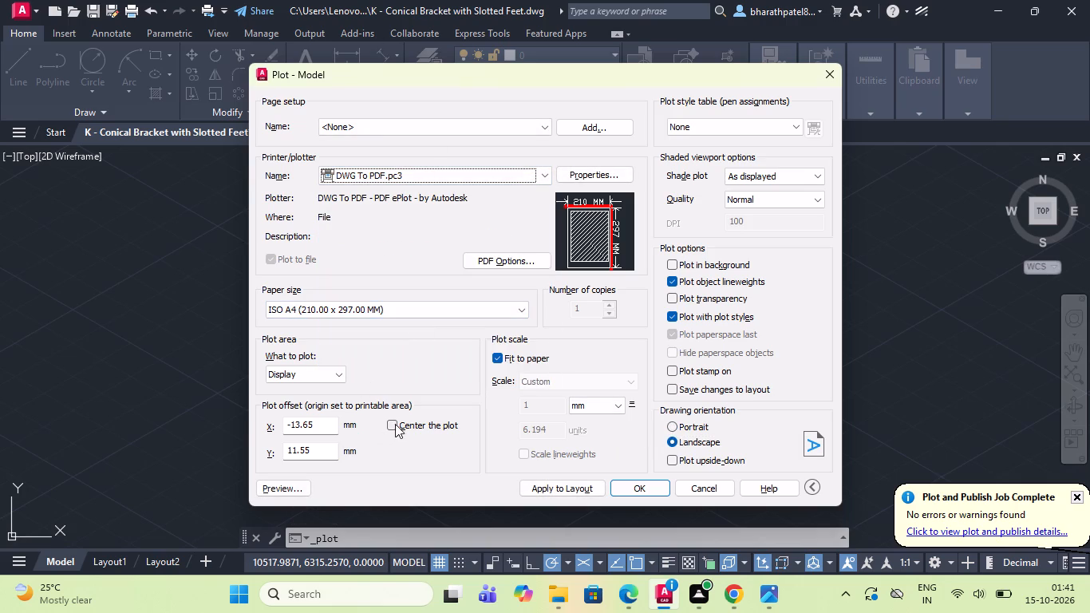
left_click(389, 424)
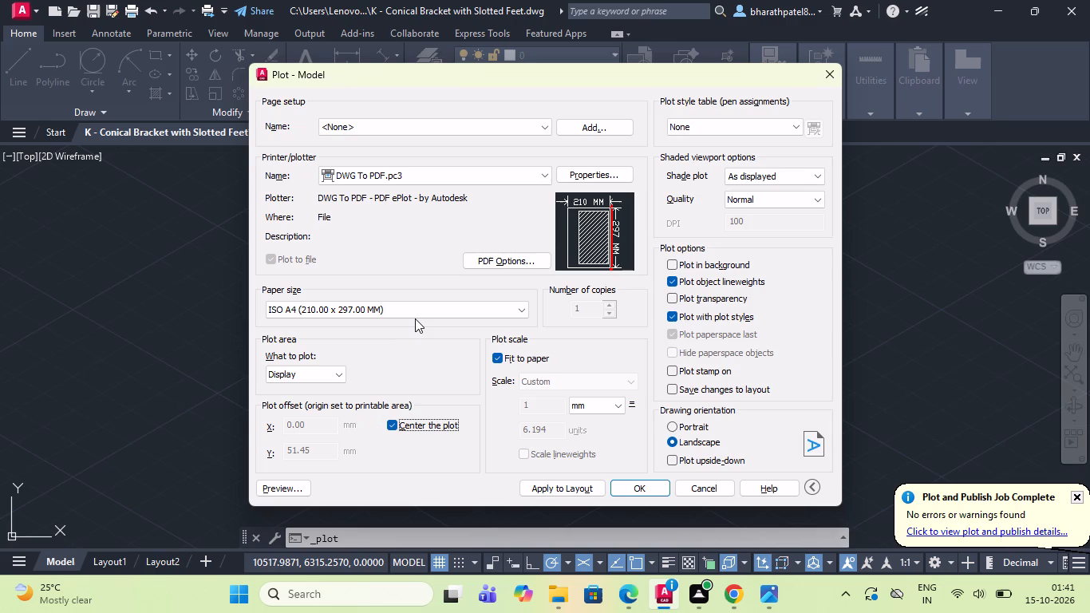
left_click(415, 318)
left_click(415, 312)
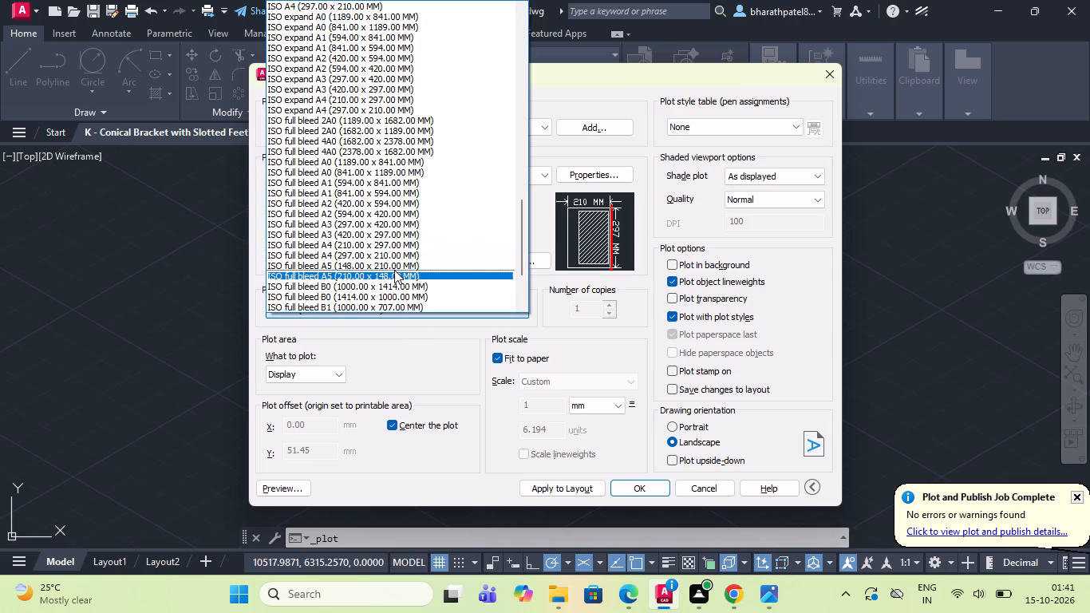
left_click(393, 256)
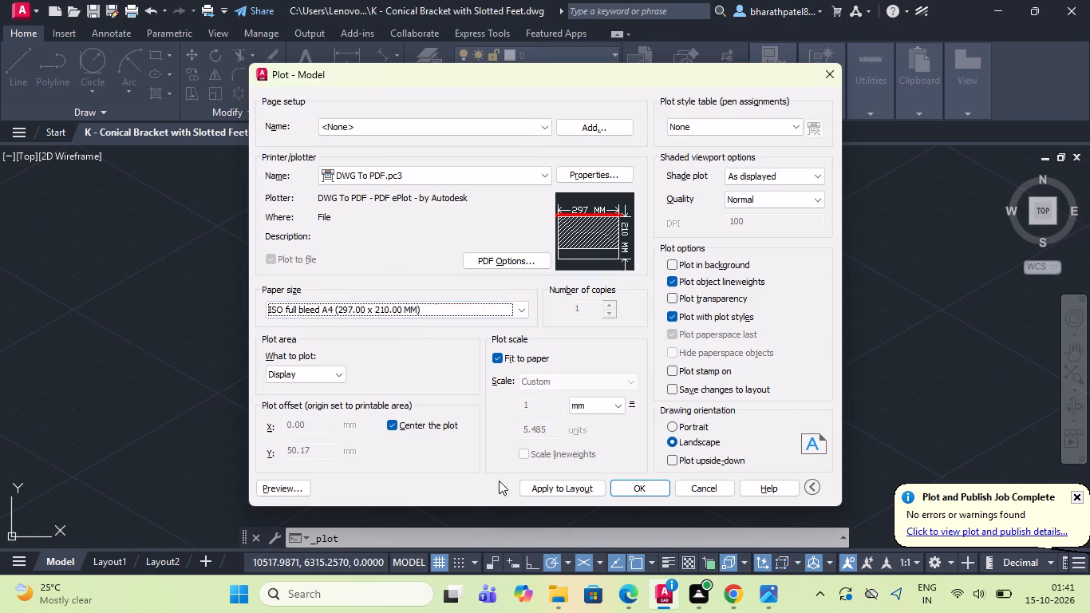
left_click(551, 491)
Define the plot area as a window enclosing the whole bracket with all its dimensions and leaders.
left_click(326, 373)
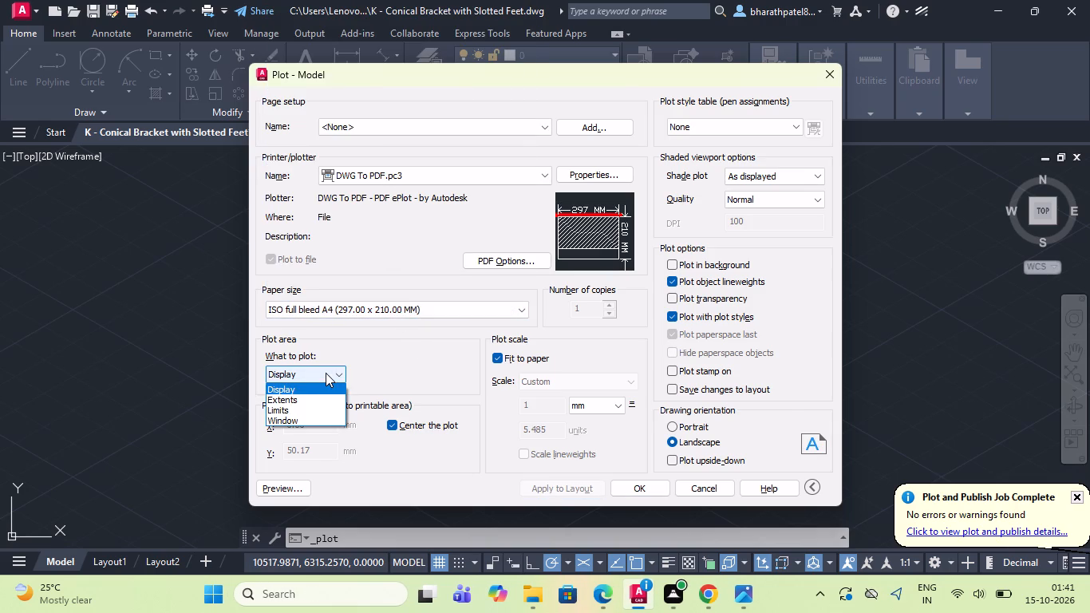
left_click(319, 417)
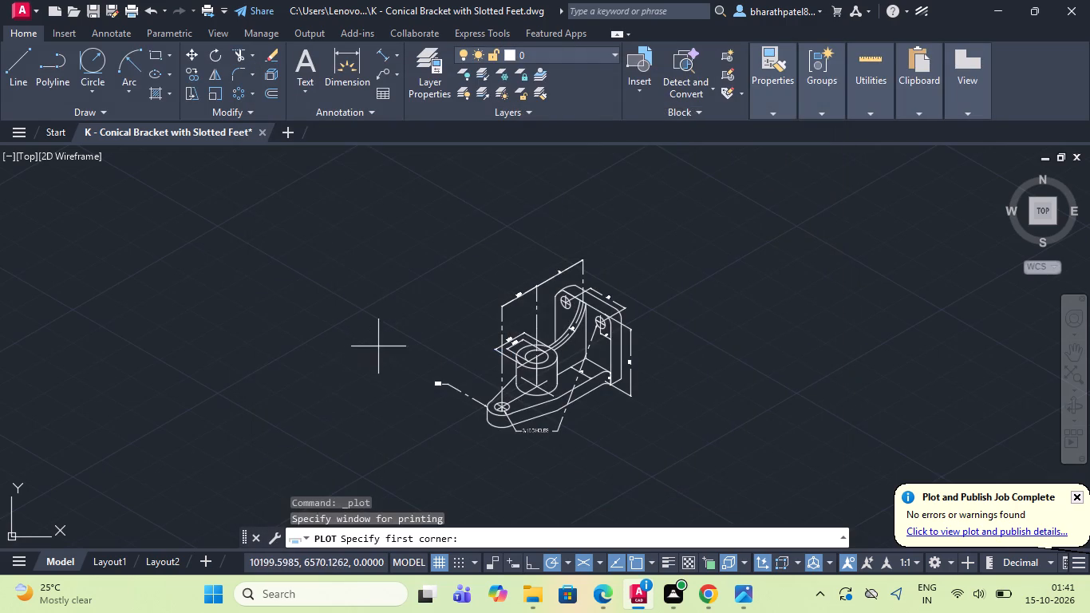
scroll(378, 344, "down", 3)
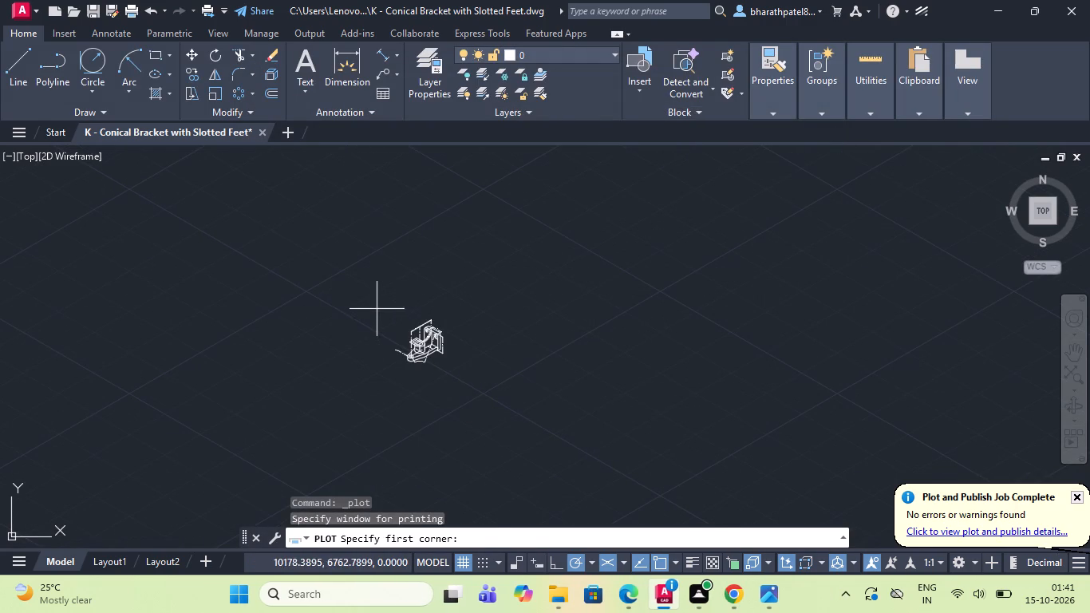
left_click(377, 309)
left_click(461, 378)
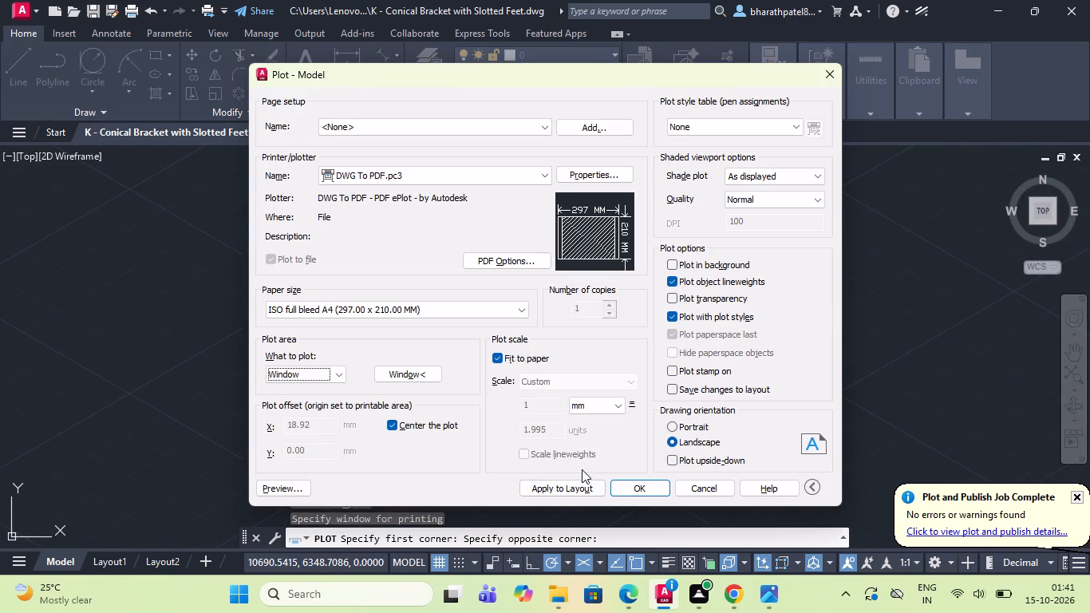
Plot to K - Conical Bracket with Slotted Feet-Model.pdf in Documents and close the PDF viewer after it opens.
left_click(625, 485)
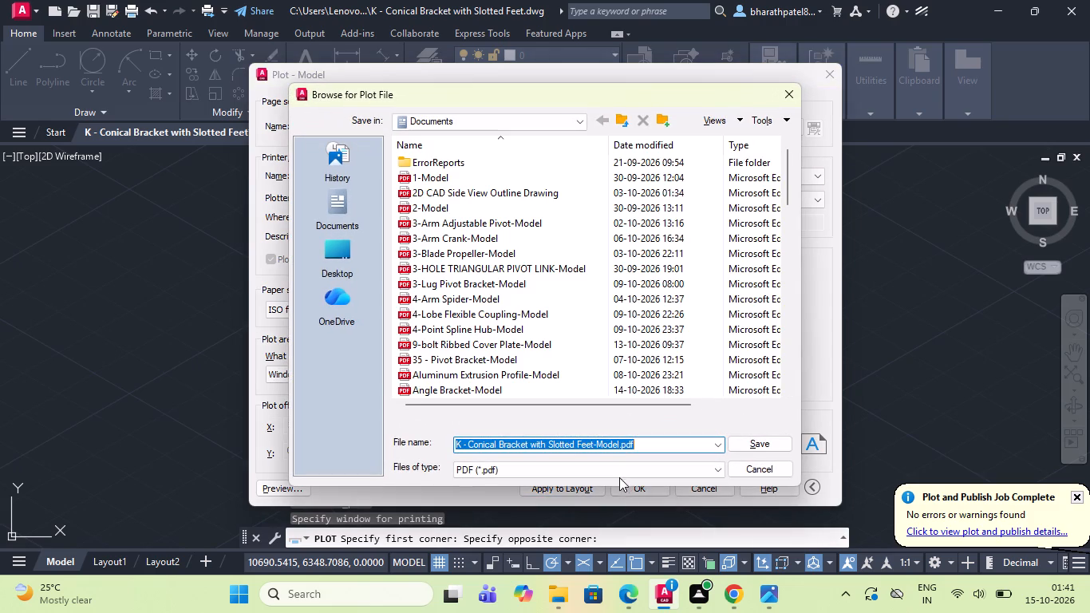
left_click(754, 434)
left_click(756, 439)
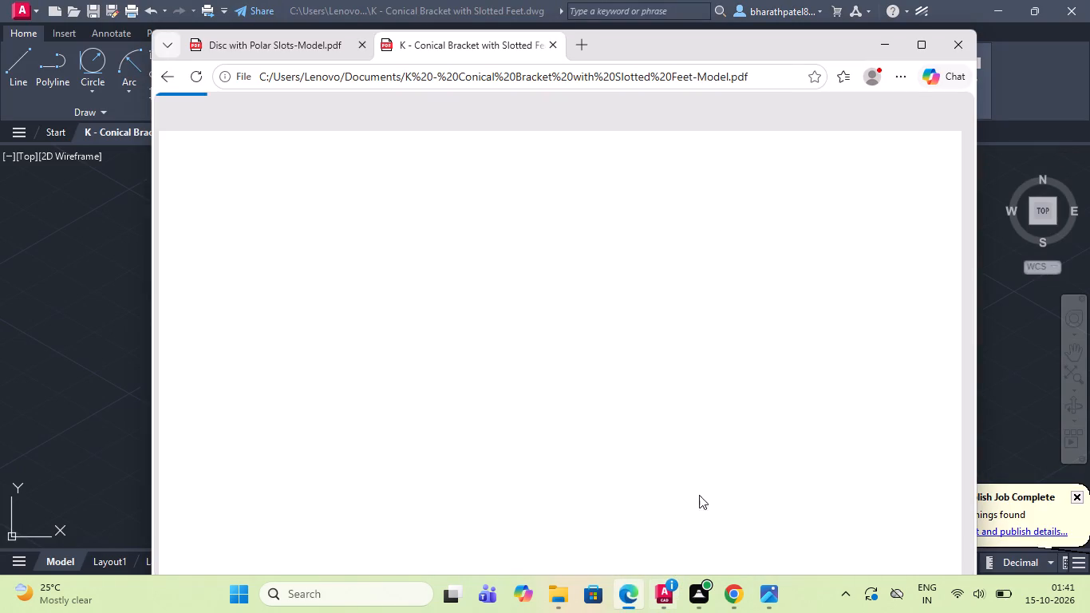
left_click(961, 34)
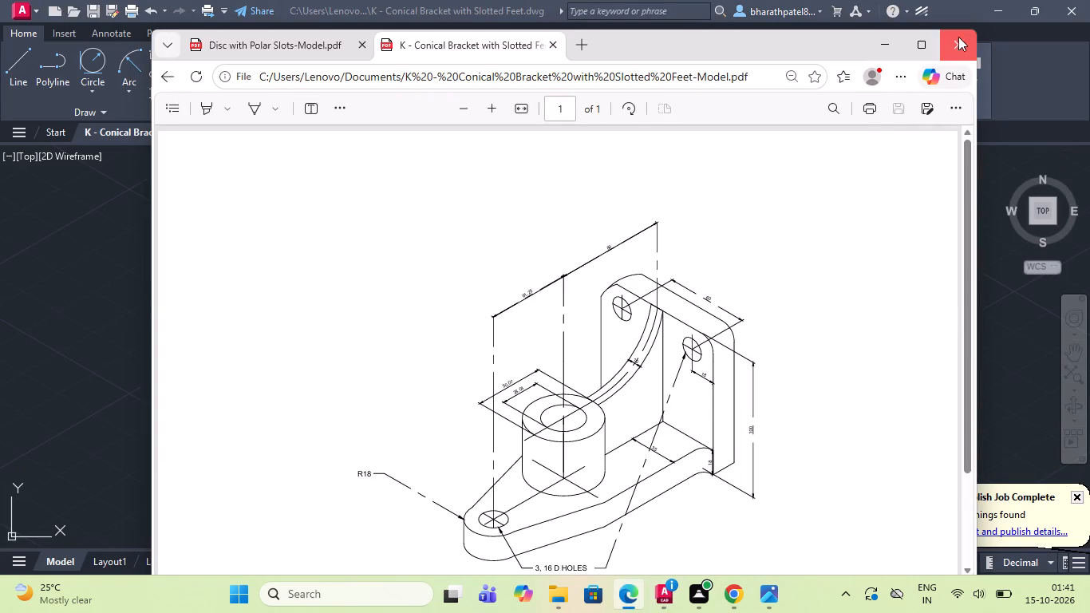